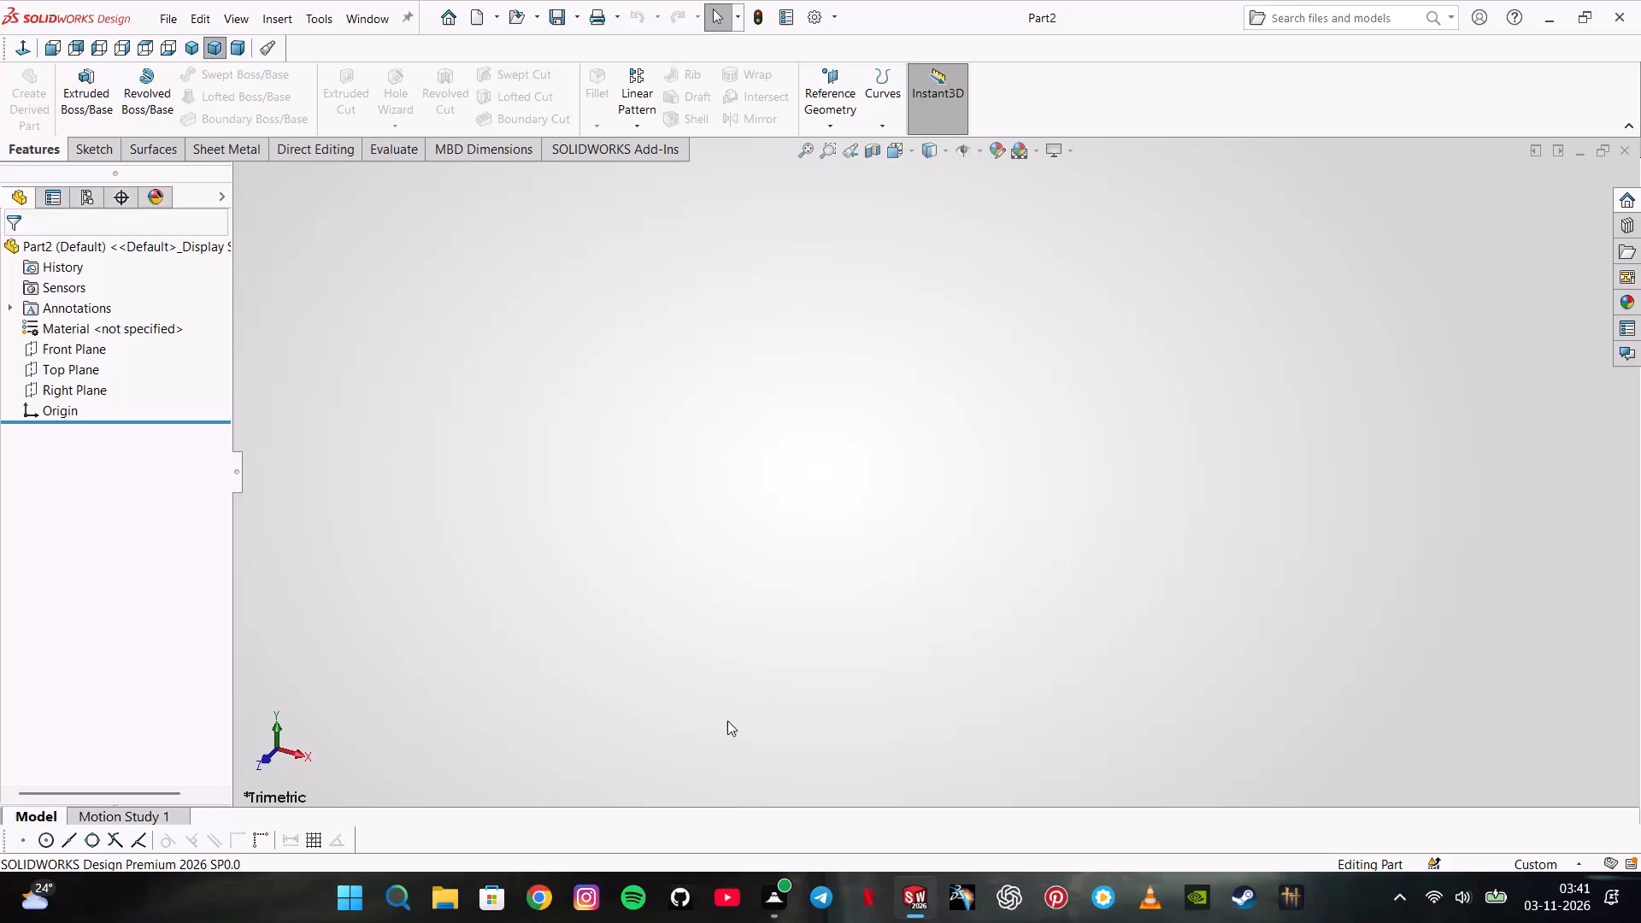
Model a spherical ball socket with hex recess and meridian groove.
Set the document's unit system to MMGS.
click(1533, 850)
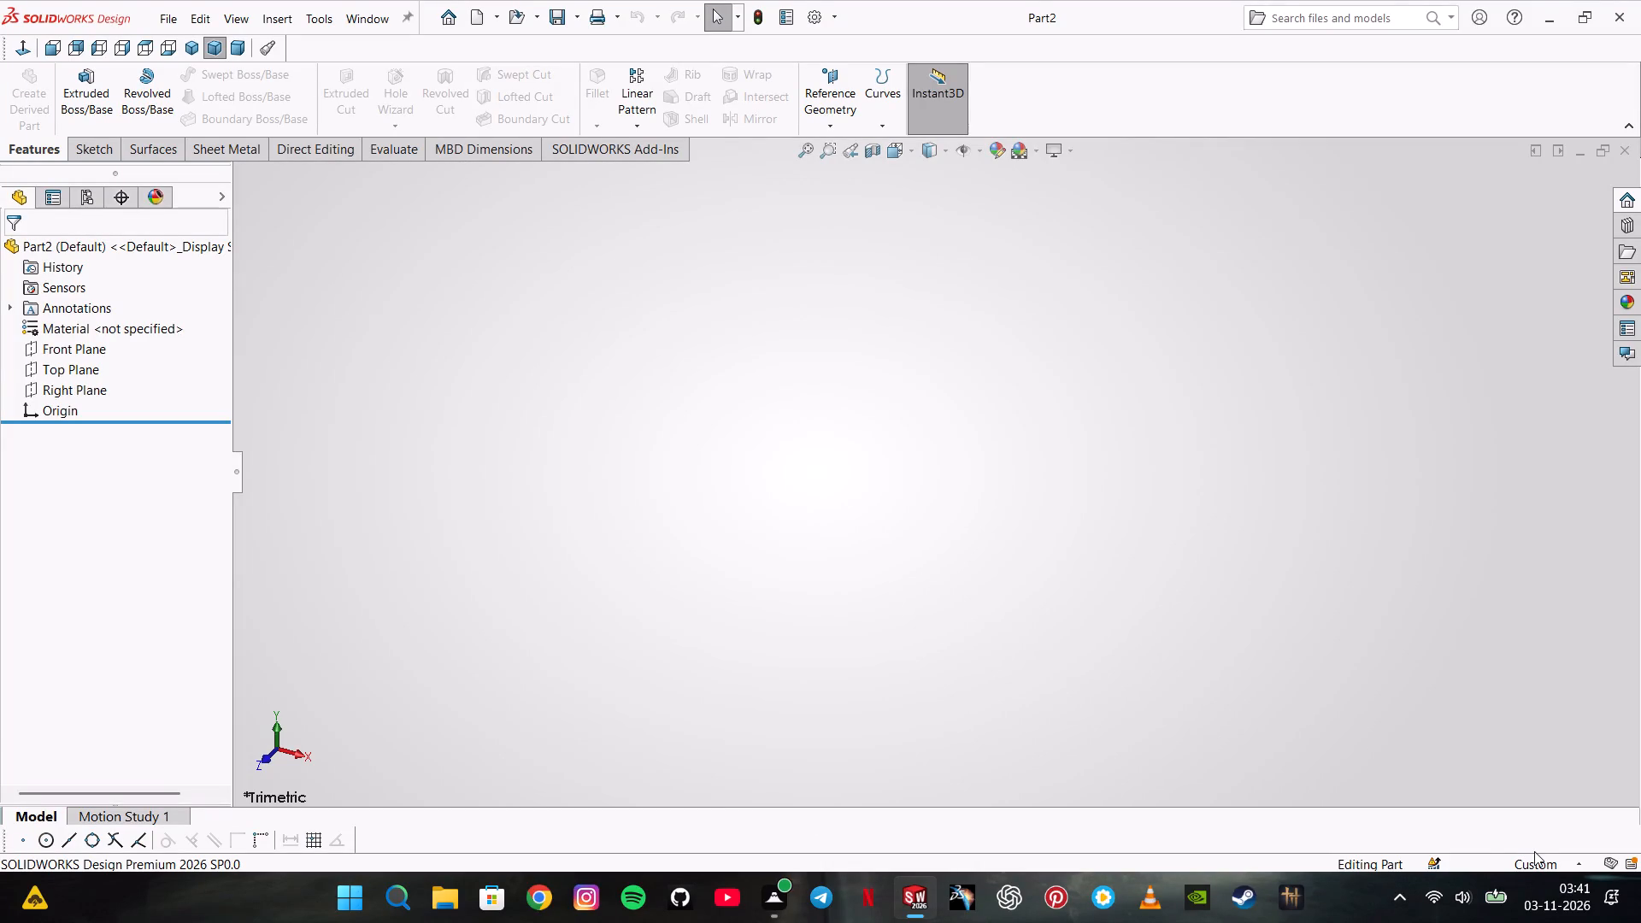
click(1542, 859)
click(1517, 759)
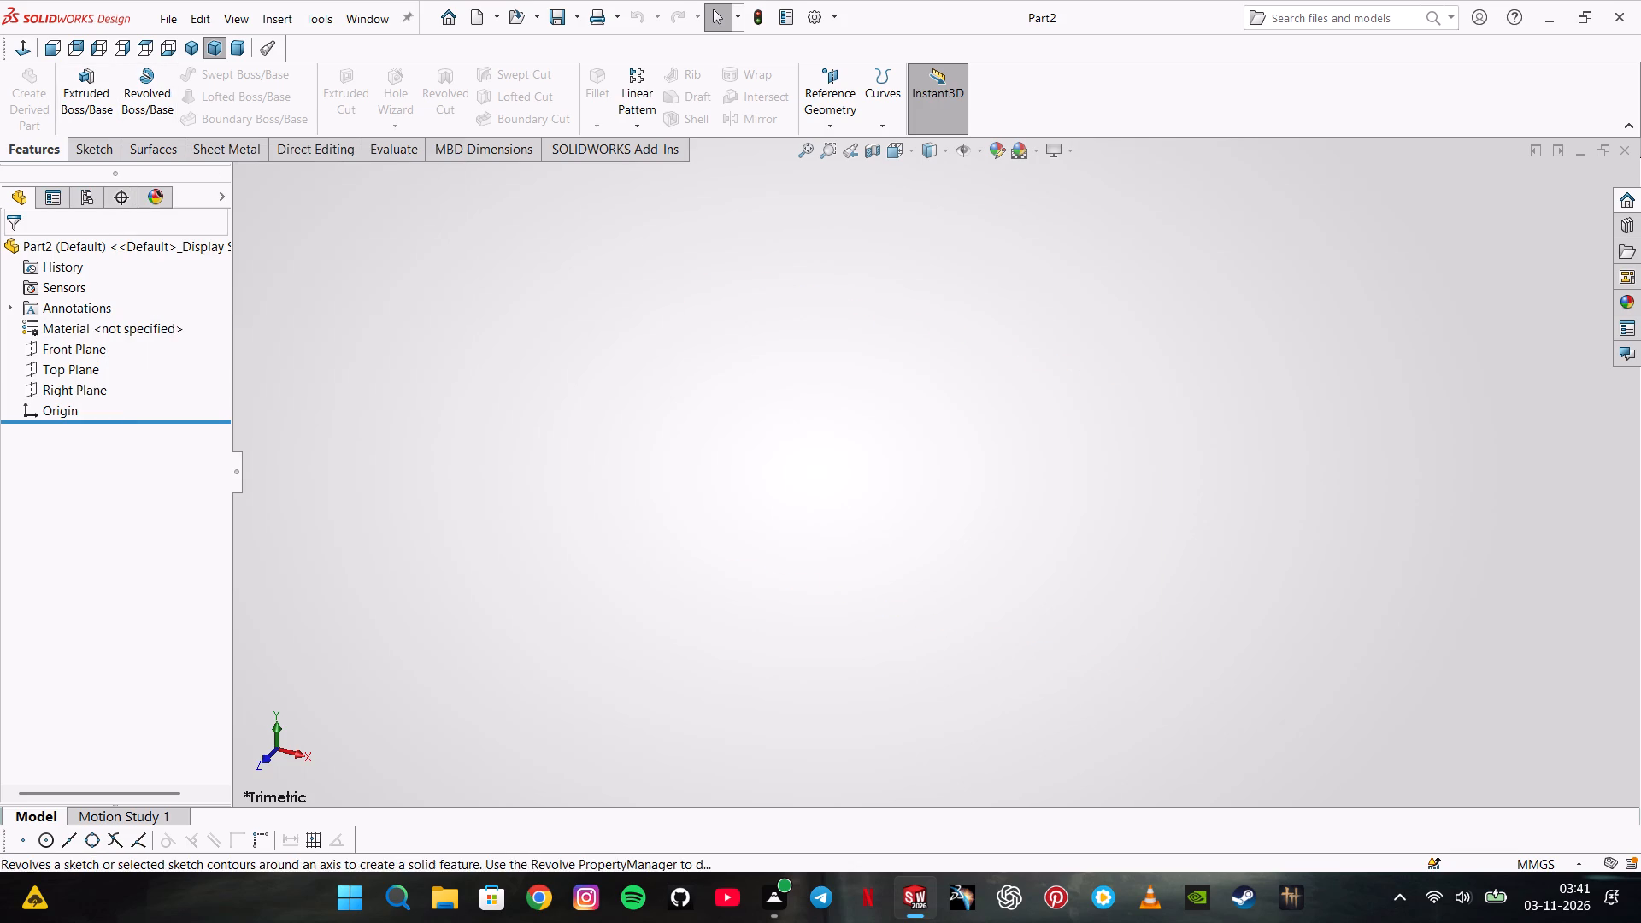
Start a sketch on the Front Plane and draw a circle centred on the origin, about 59 mm in radius.
click(44, 362)
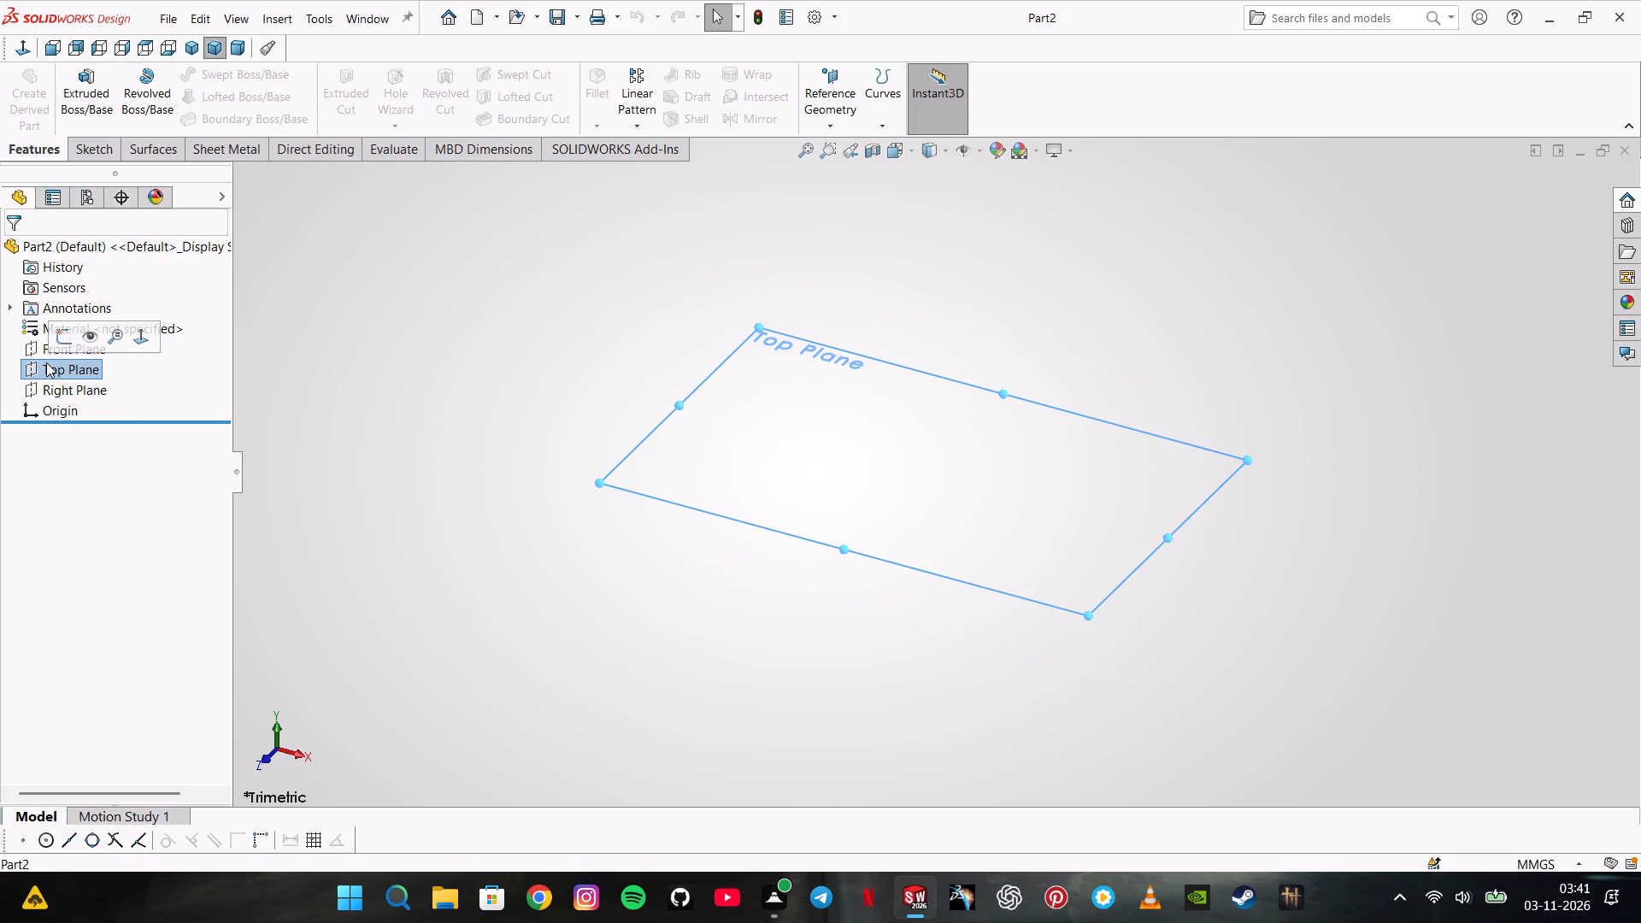
click(33, 353)
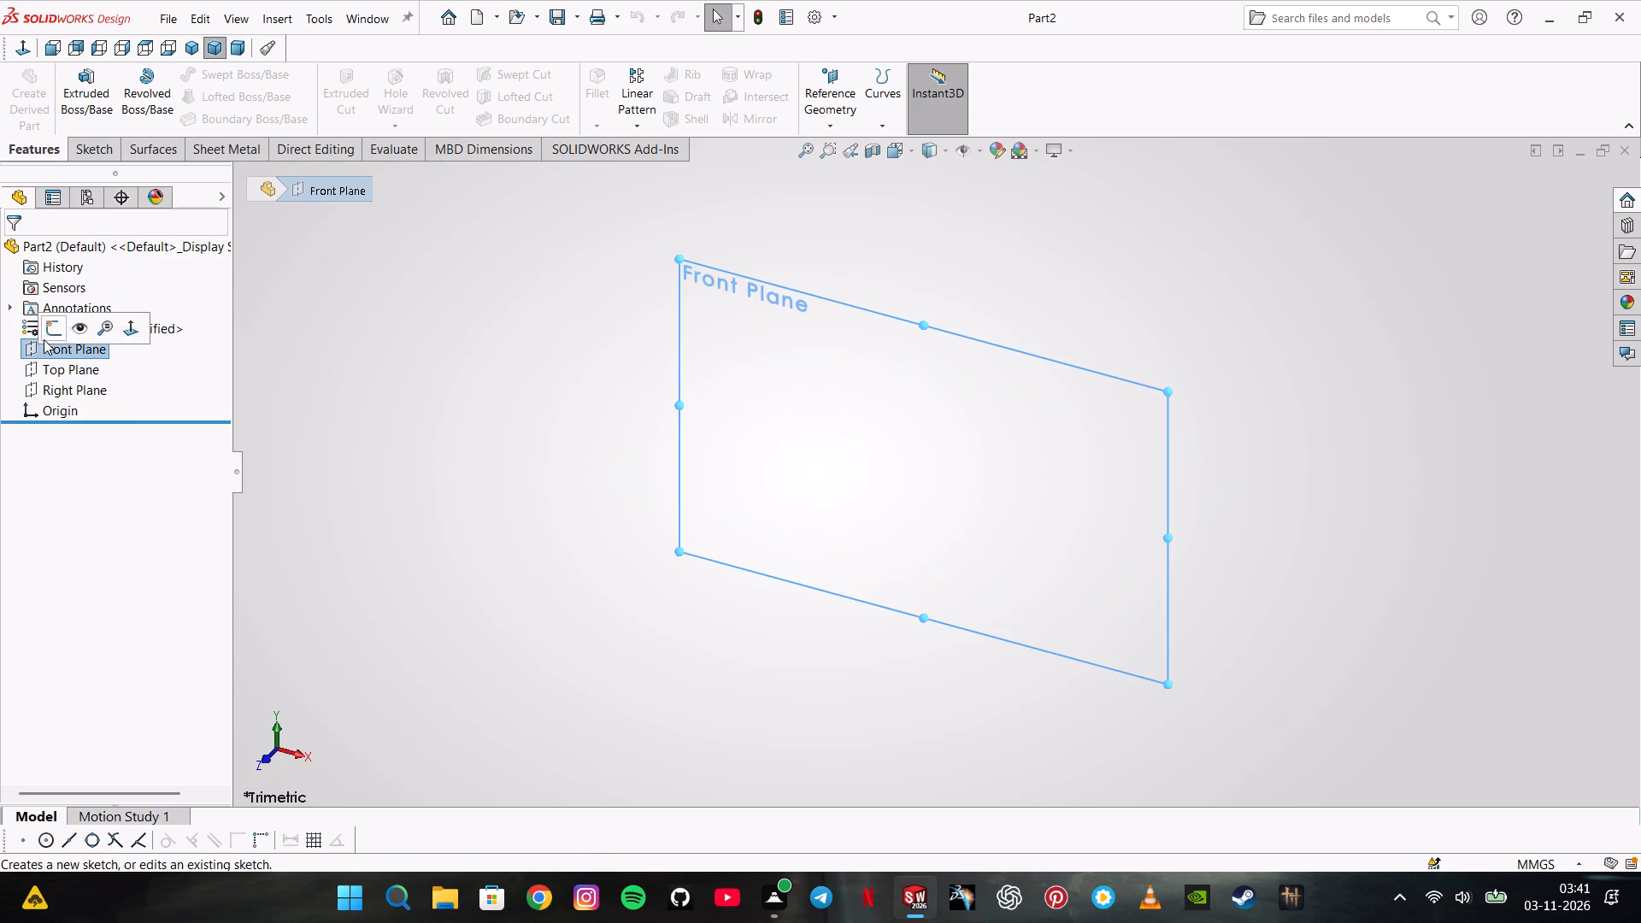
click(56, 319)
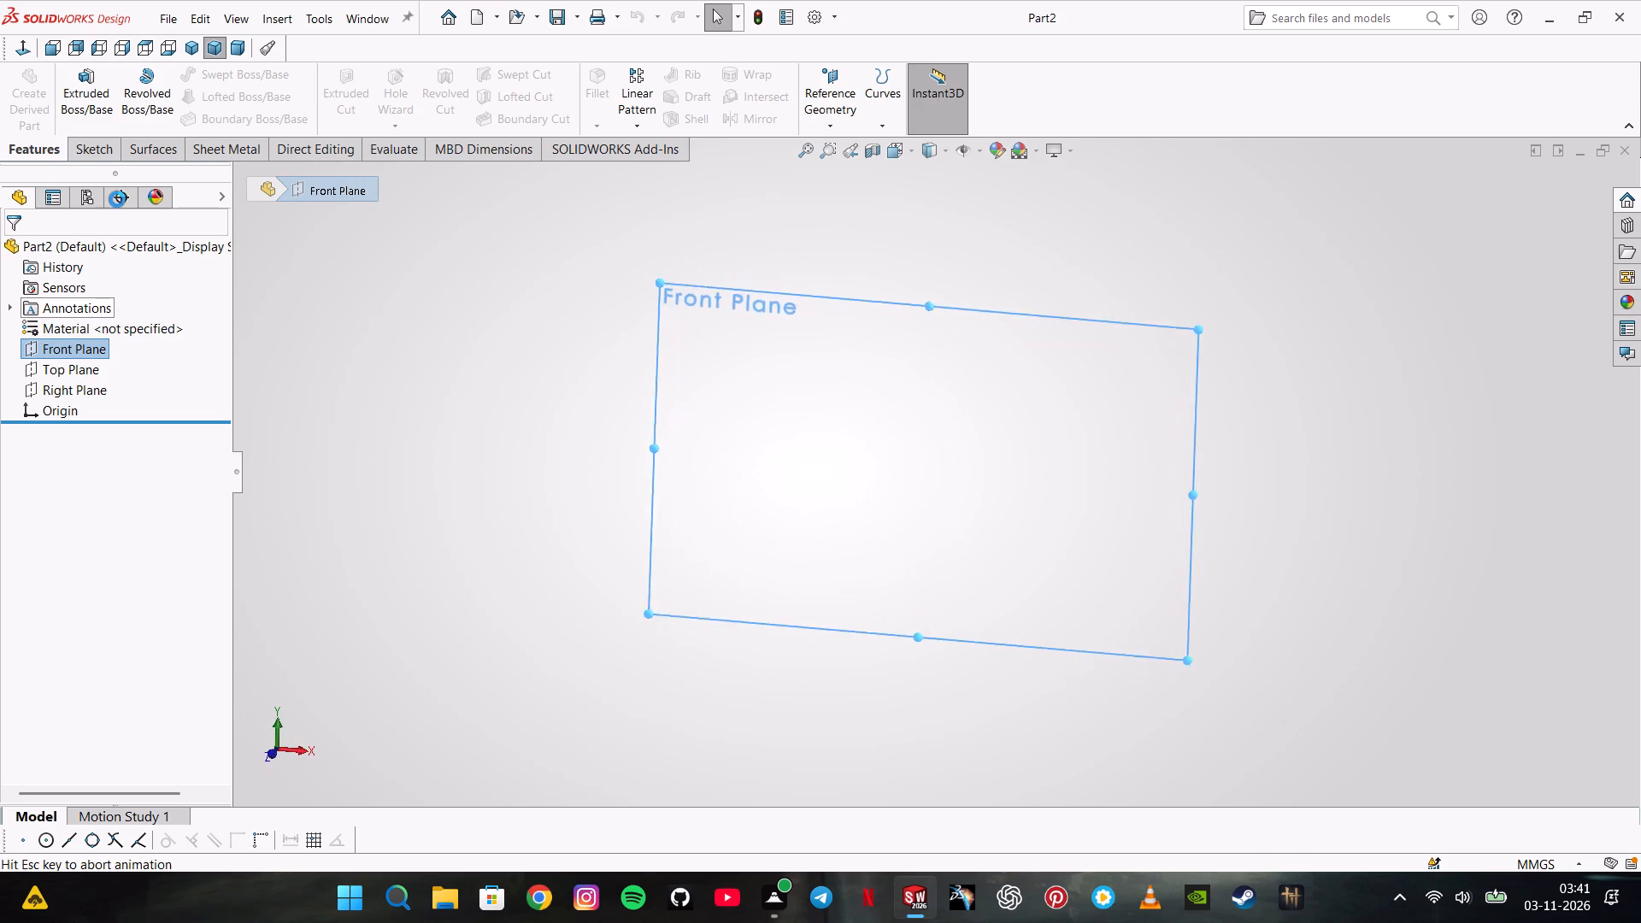
click(152, 76)
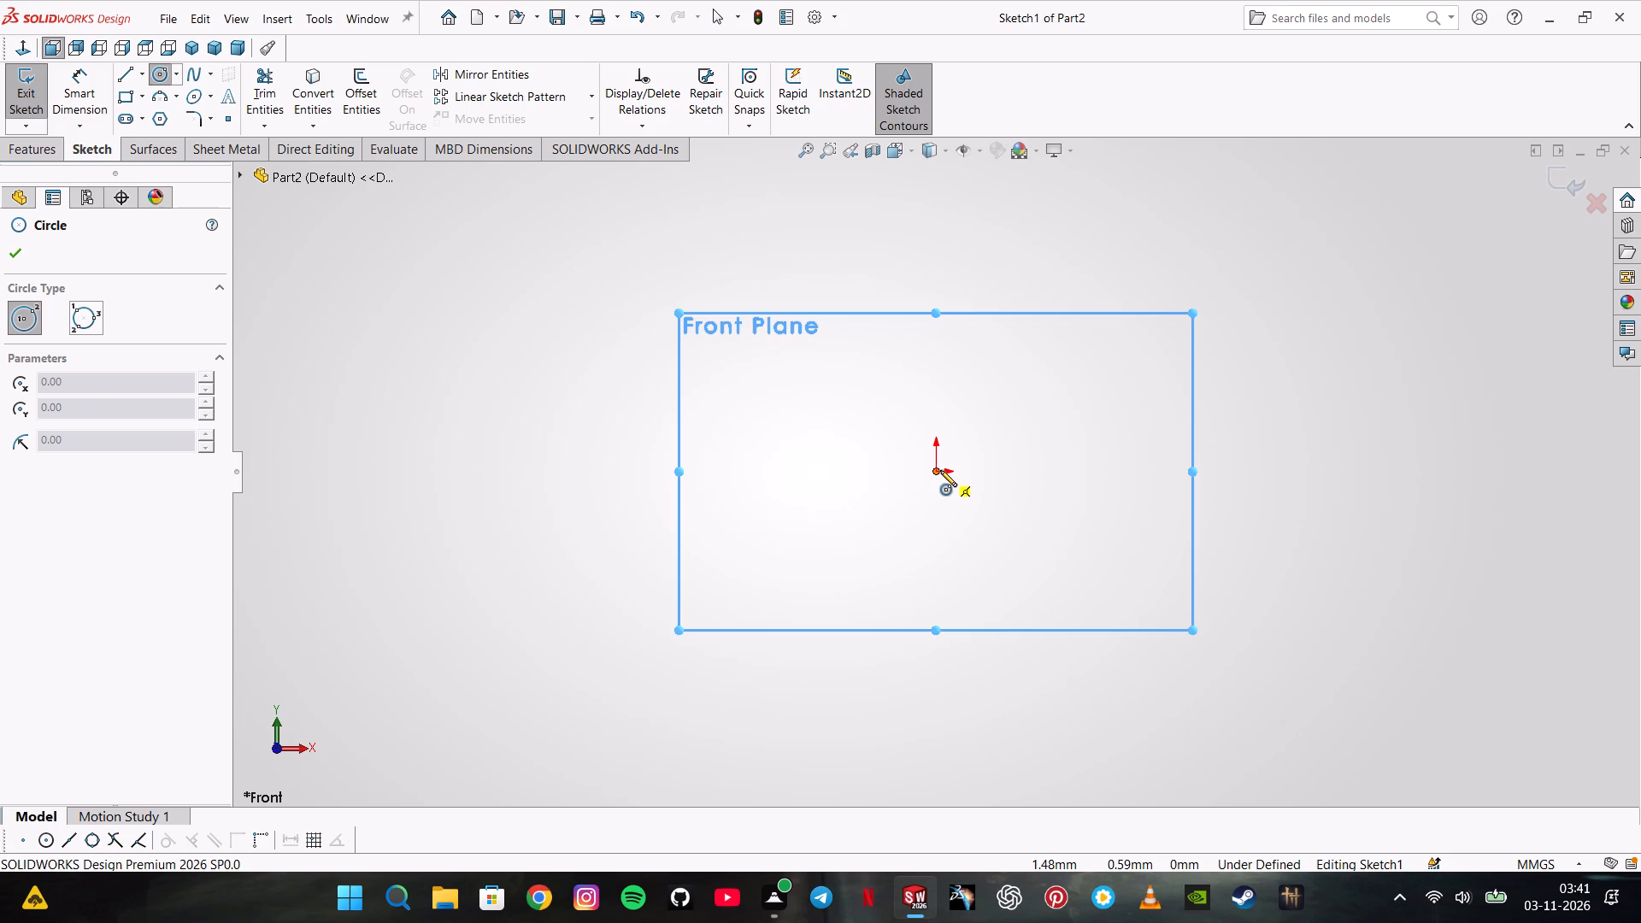
click(941, 469)
click(1056, 592)
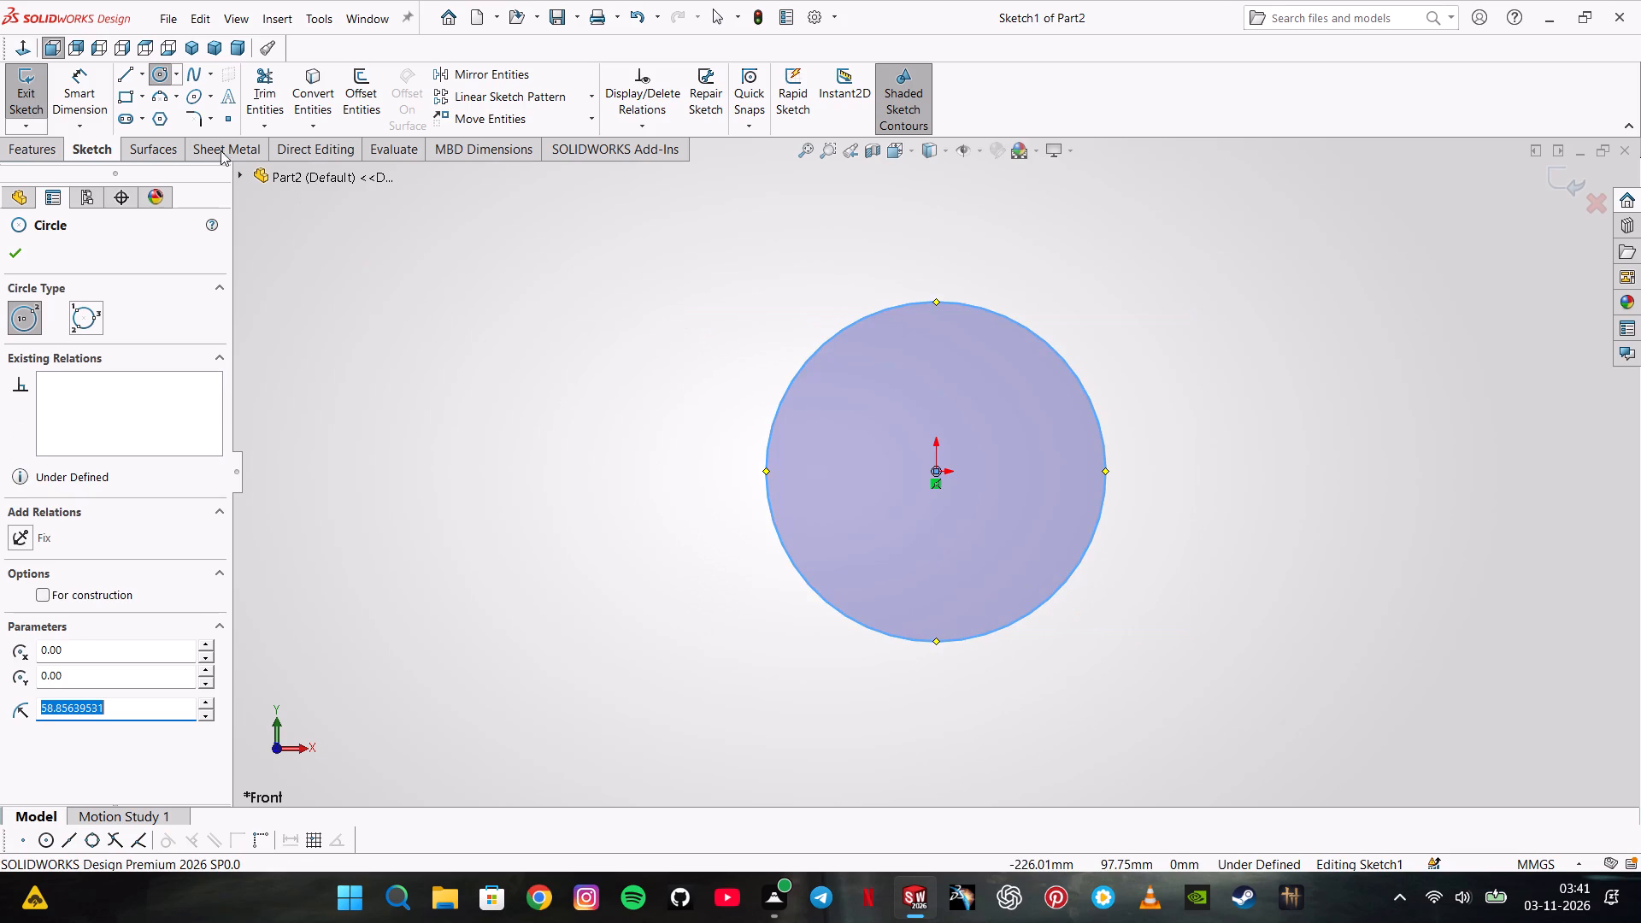
Dimension the circle's diameter and set it to 50 mm.
click(91, 92)
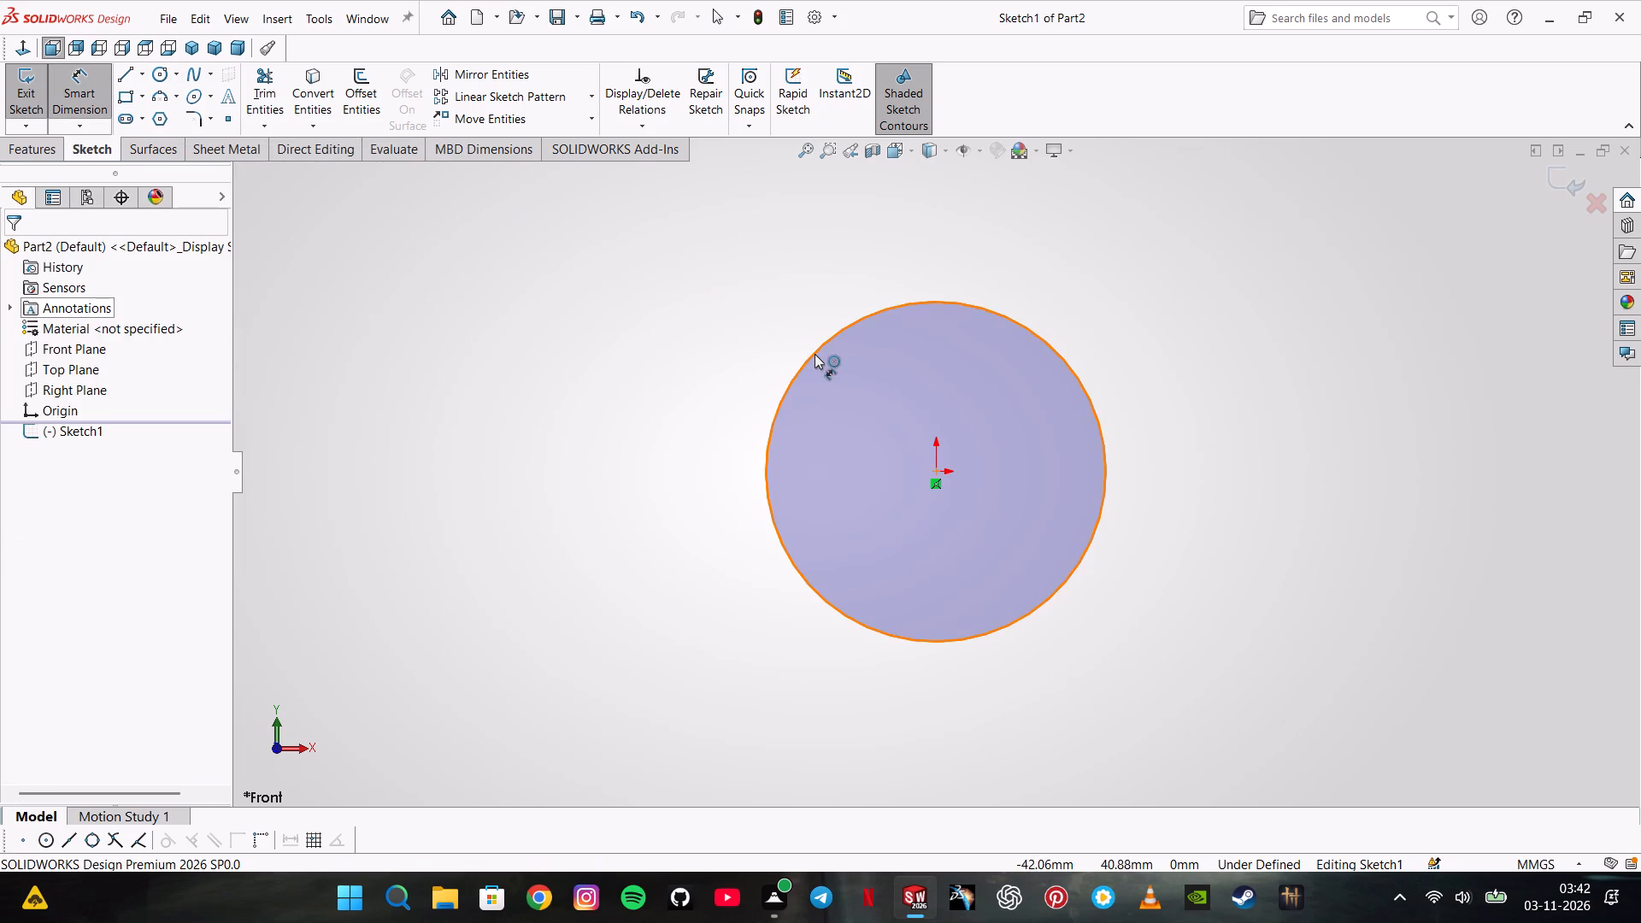
click(815, 354)
click(764, 356)
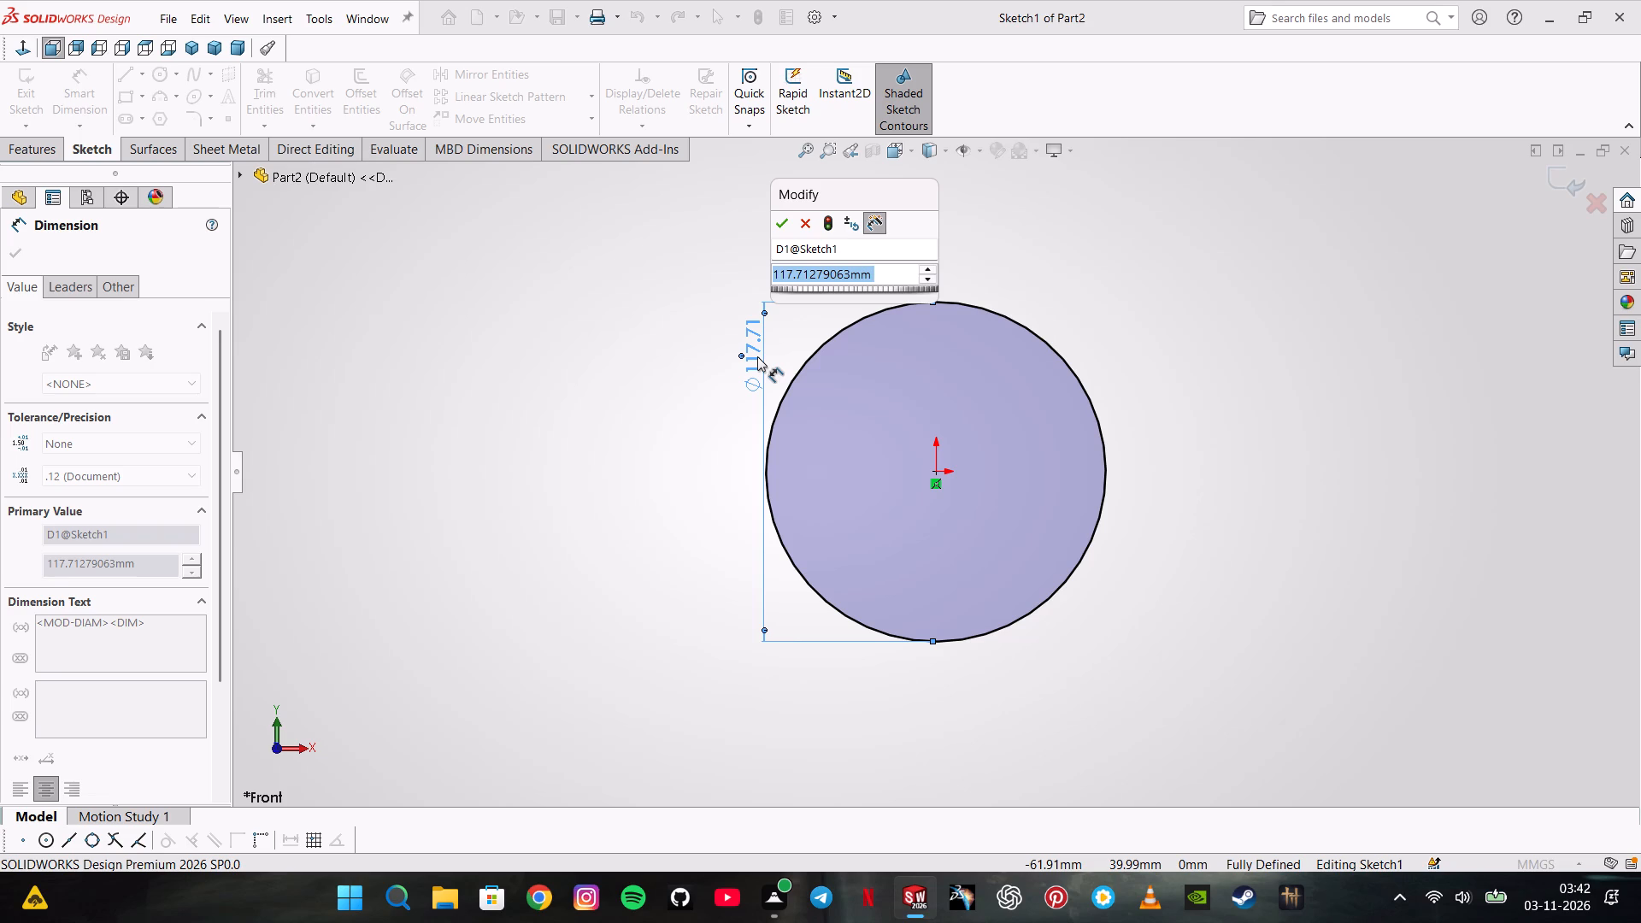
text(50)
key(Return)
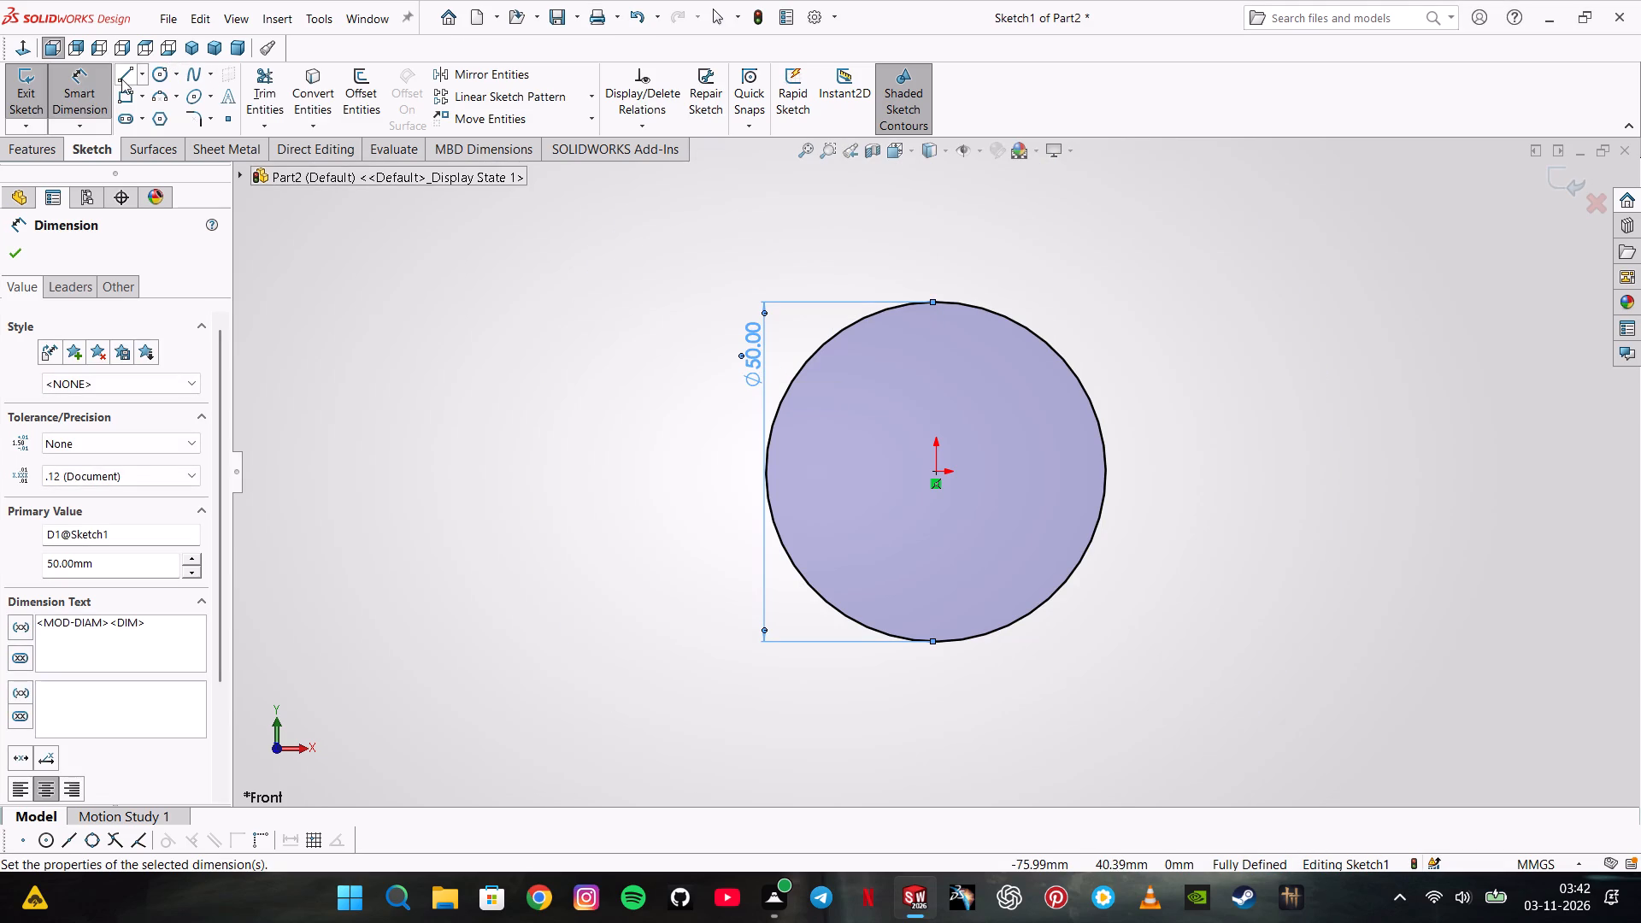
Sketch two horizontal lines across the circle, about 87 mm long above the origin and about 73 mm long below it.
click(121, 79)
click(628, 388)
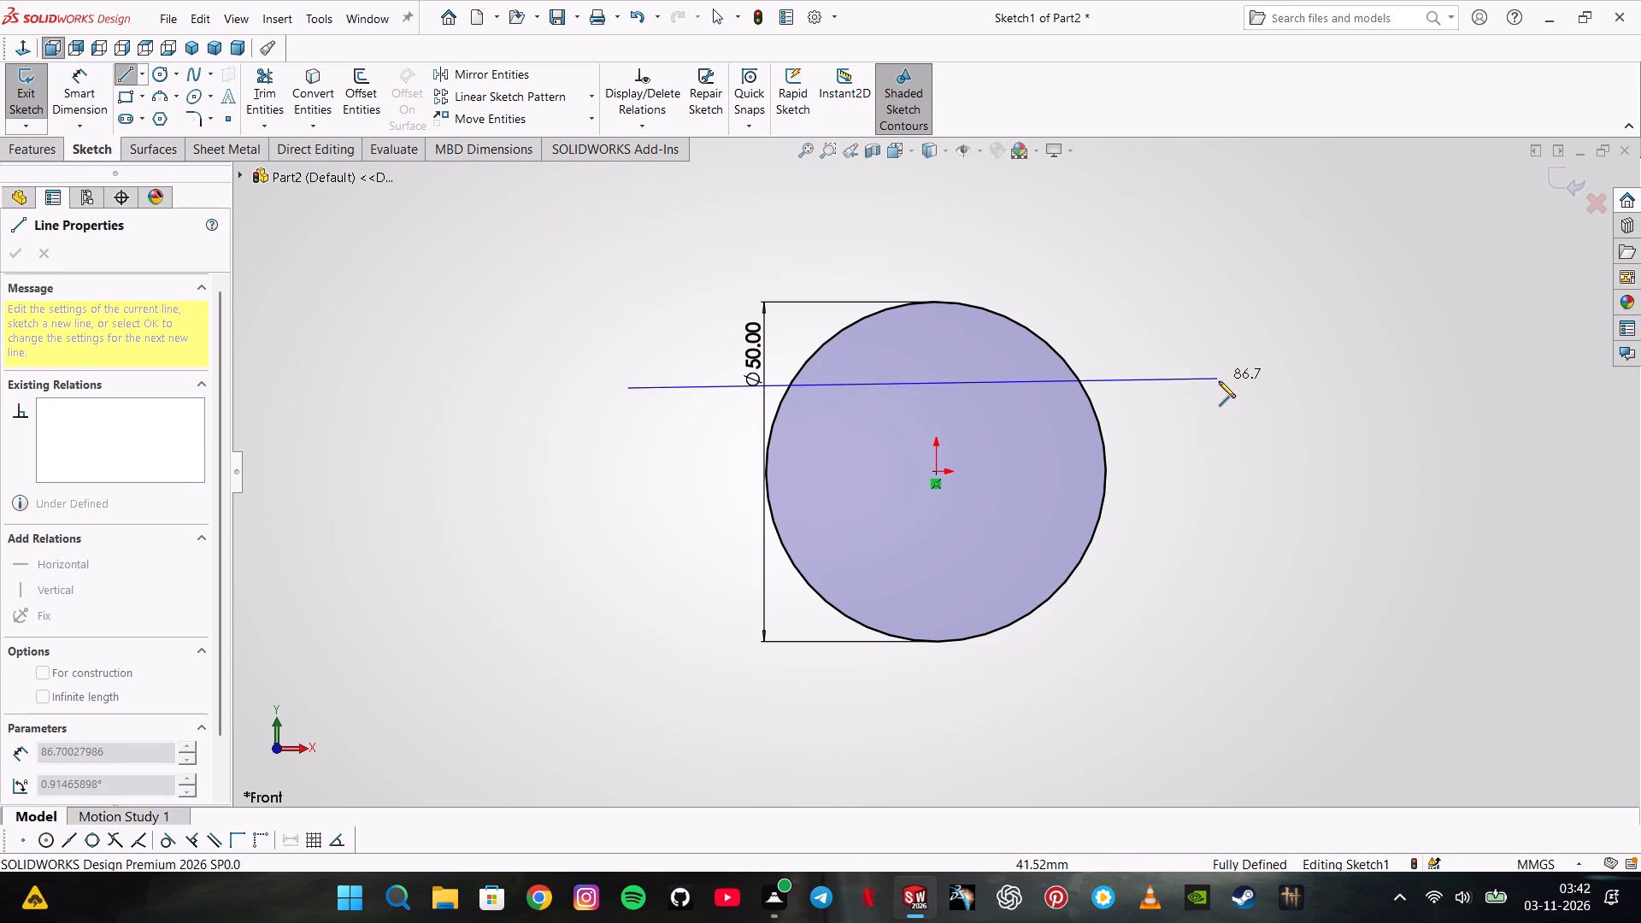
click(1225, 387)
double_click(1252, 337)
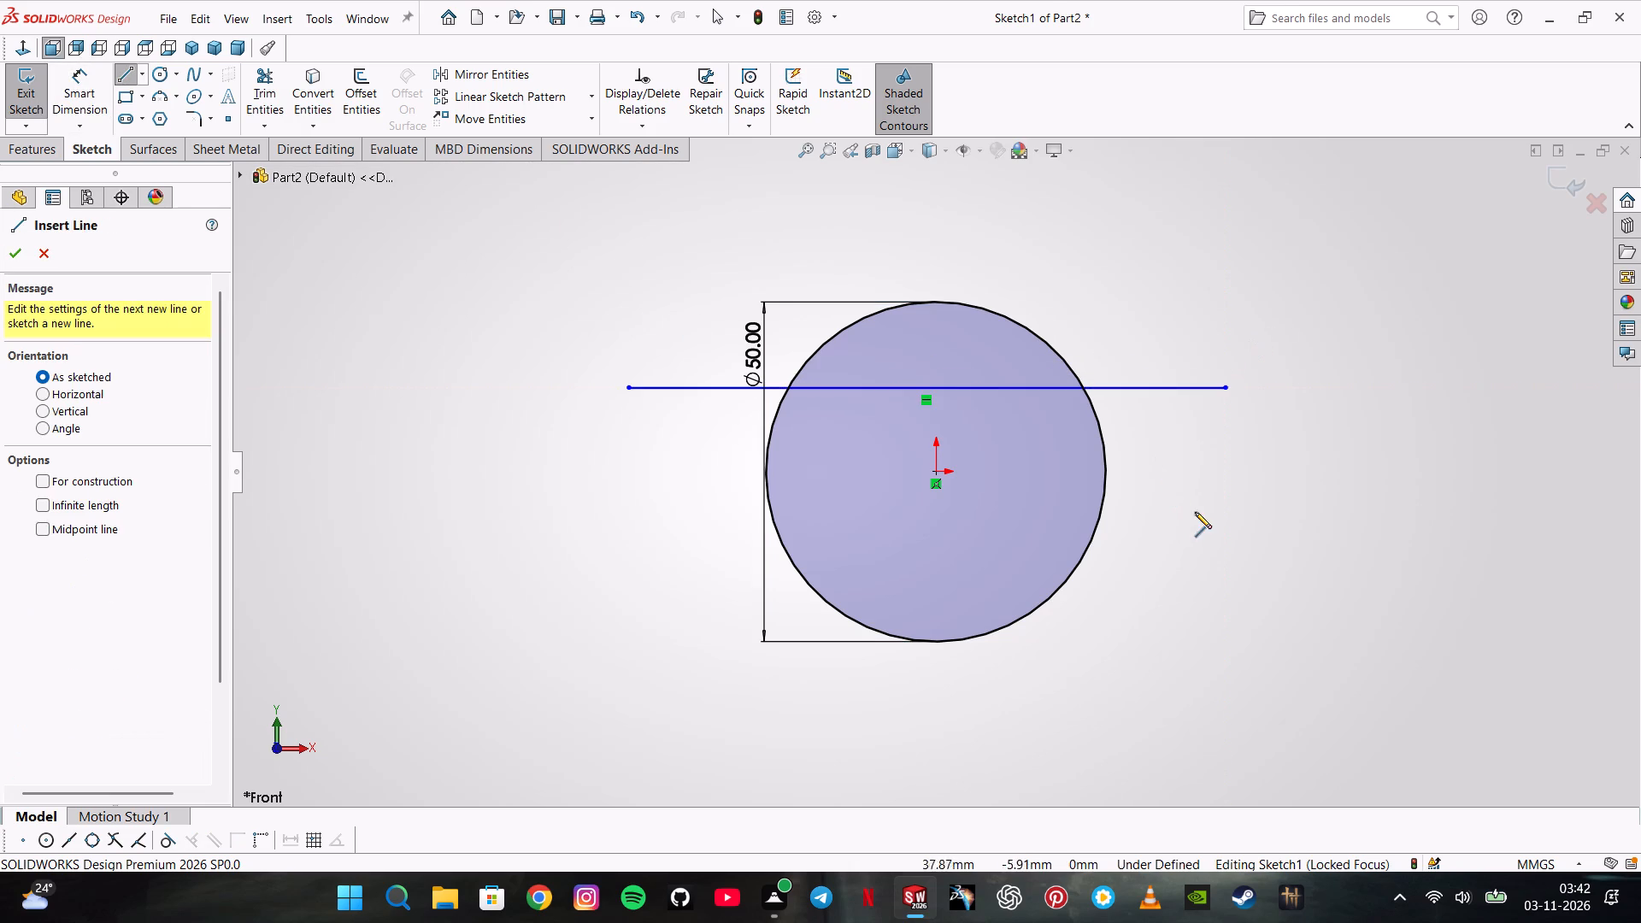
click(1204, 579)
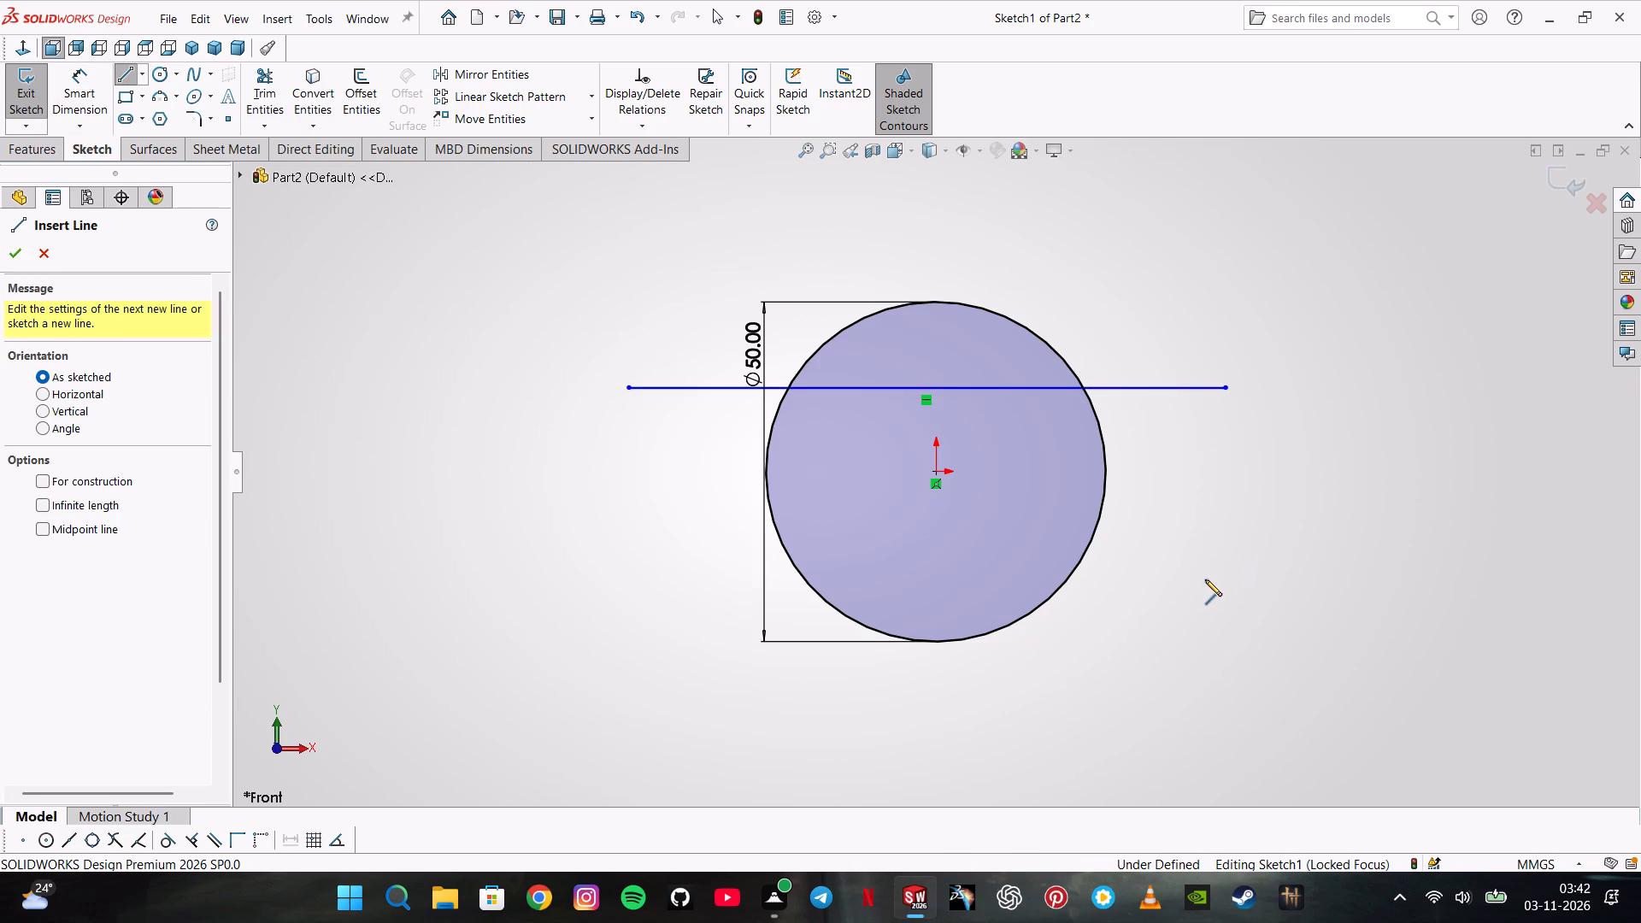
click(710, 577)
double_click(707, 569)
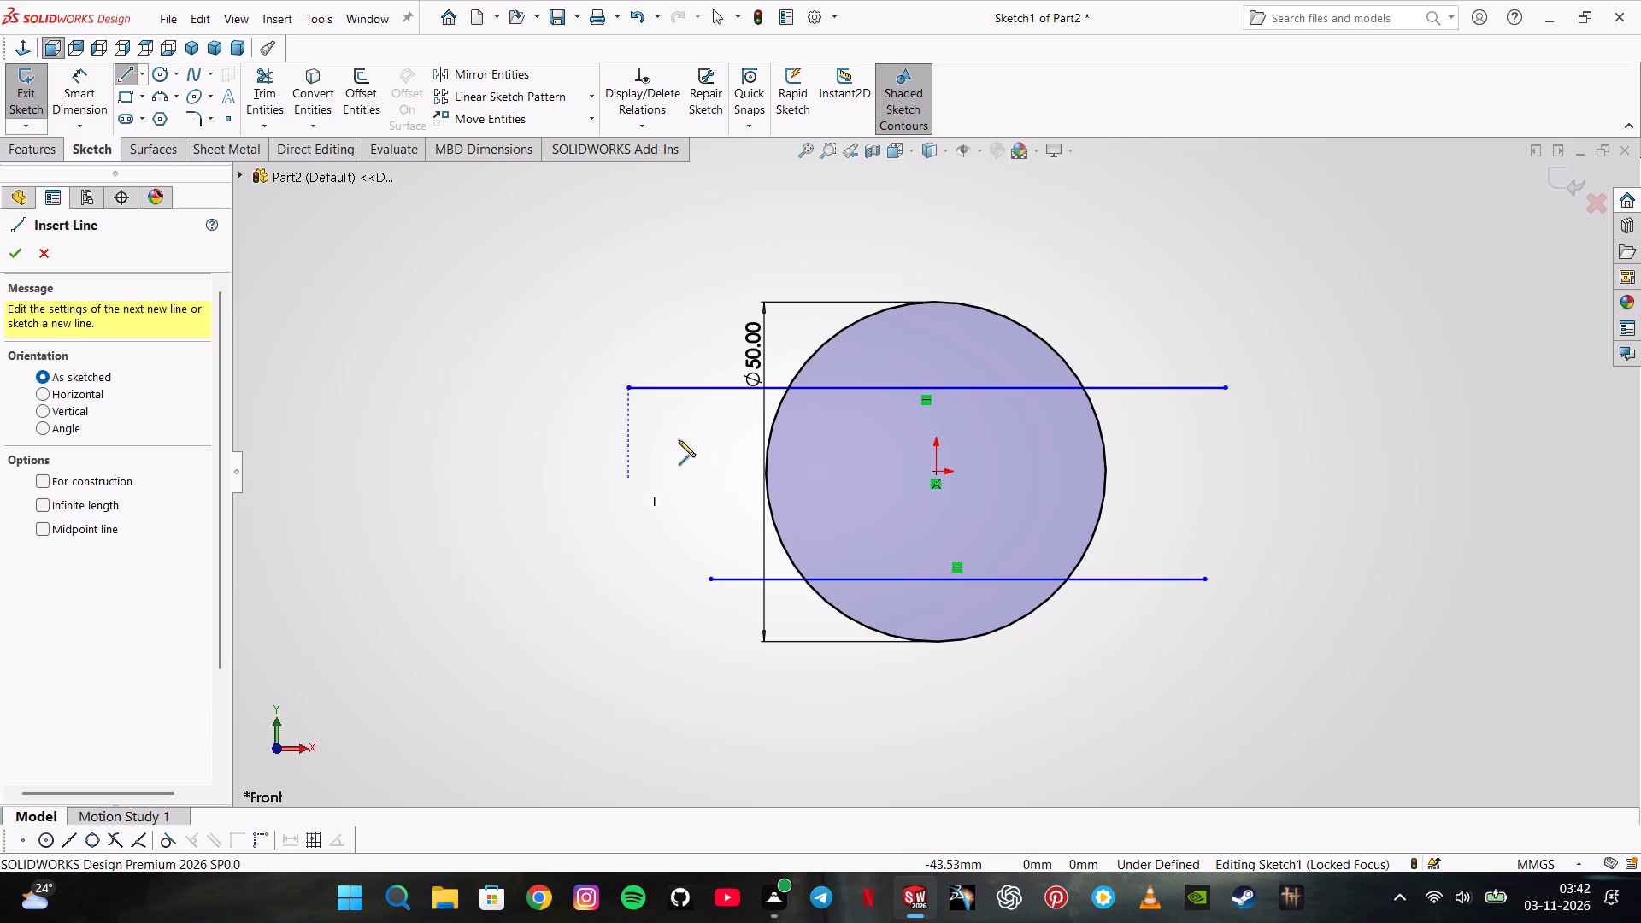
Trim the ends of both horizontal lines that extend outside the circle.
click(257, 104)
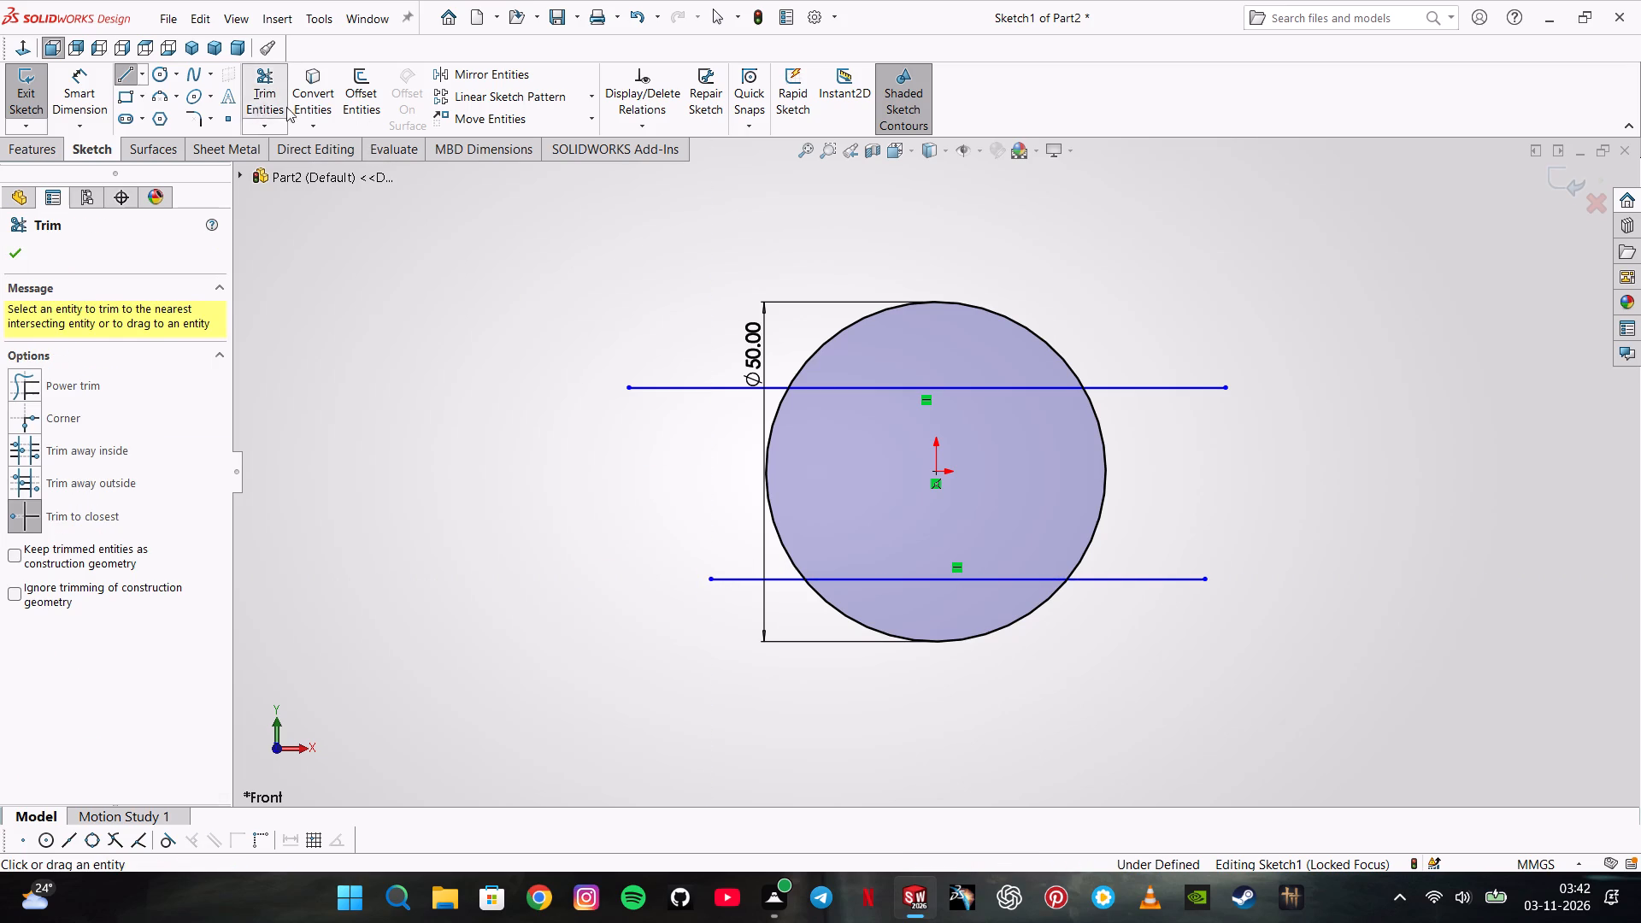
click(726, 391)
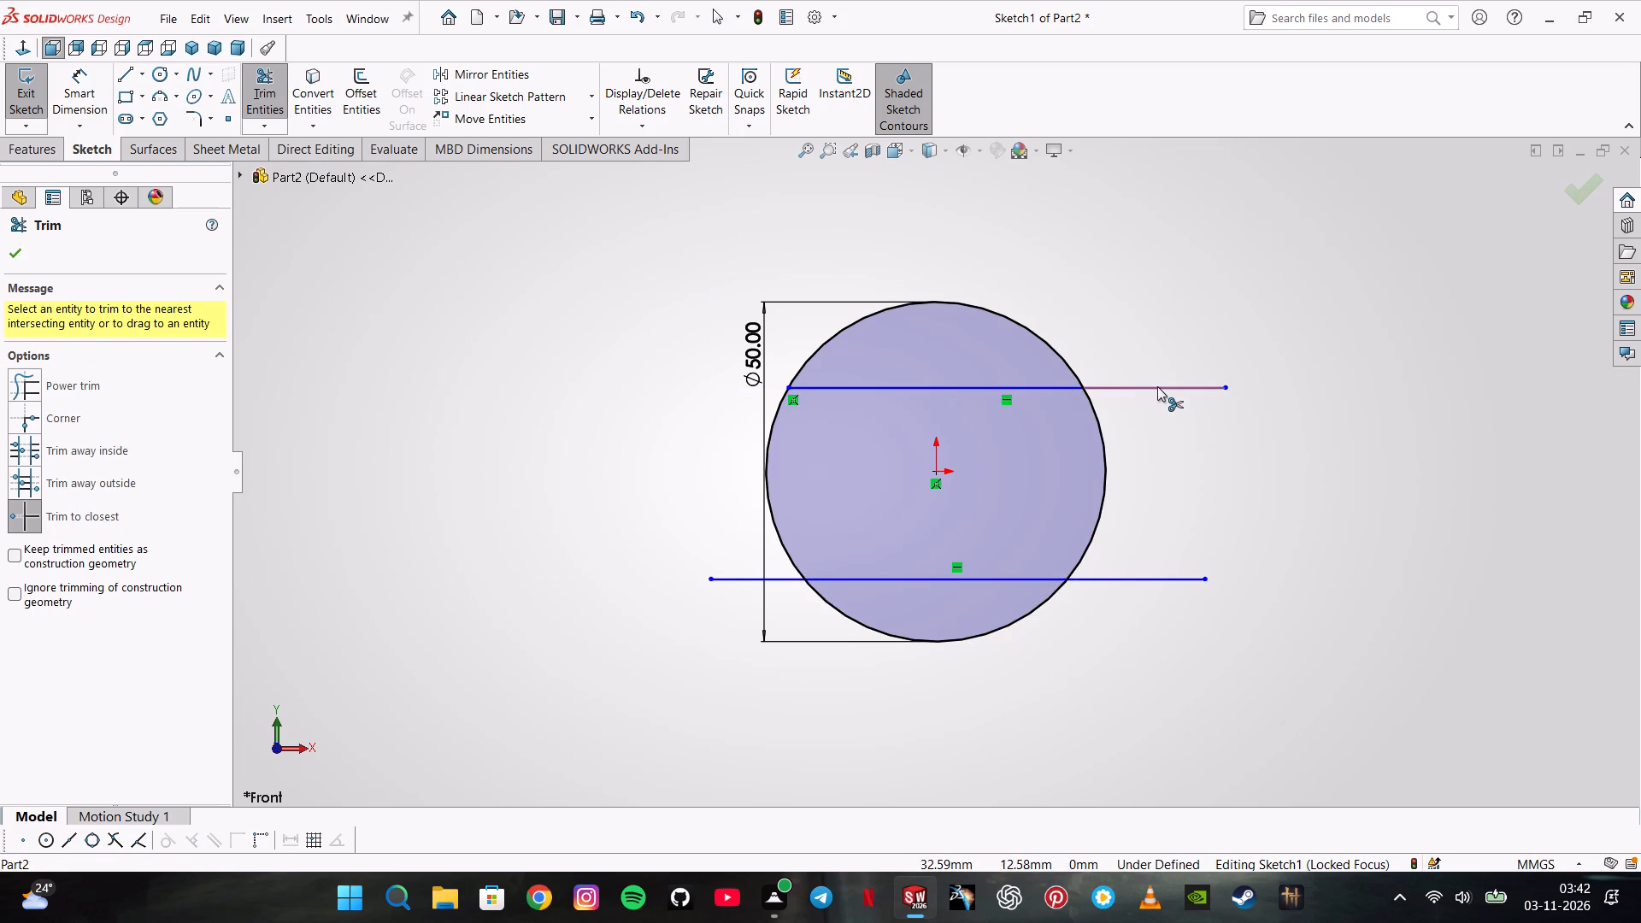
click(1159, 387)
click(1119, 571)
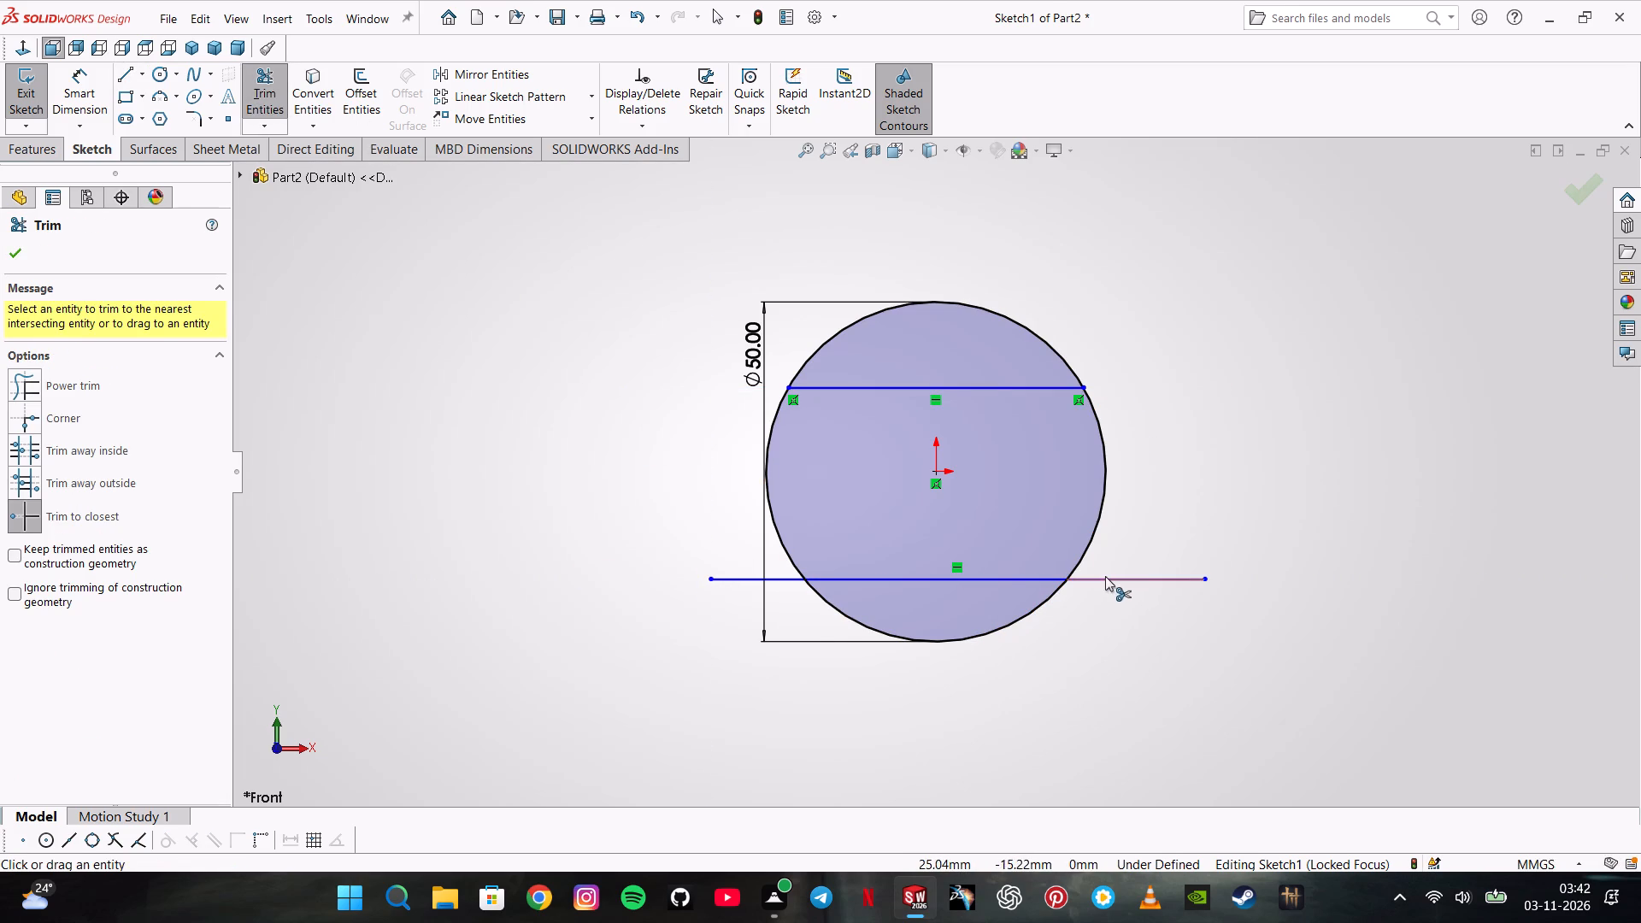
click(1105, 576)
click(733, 573)
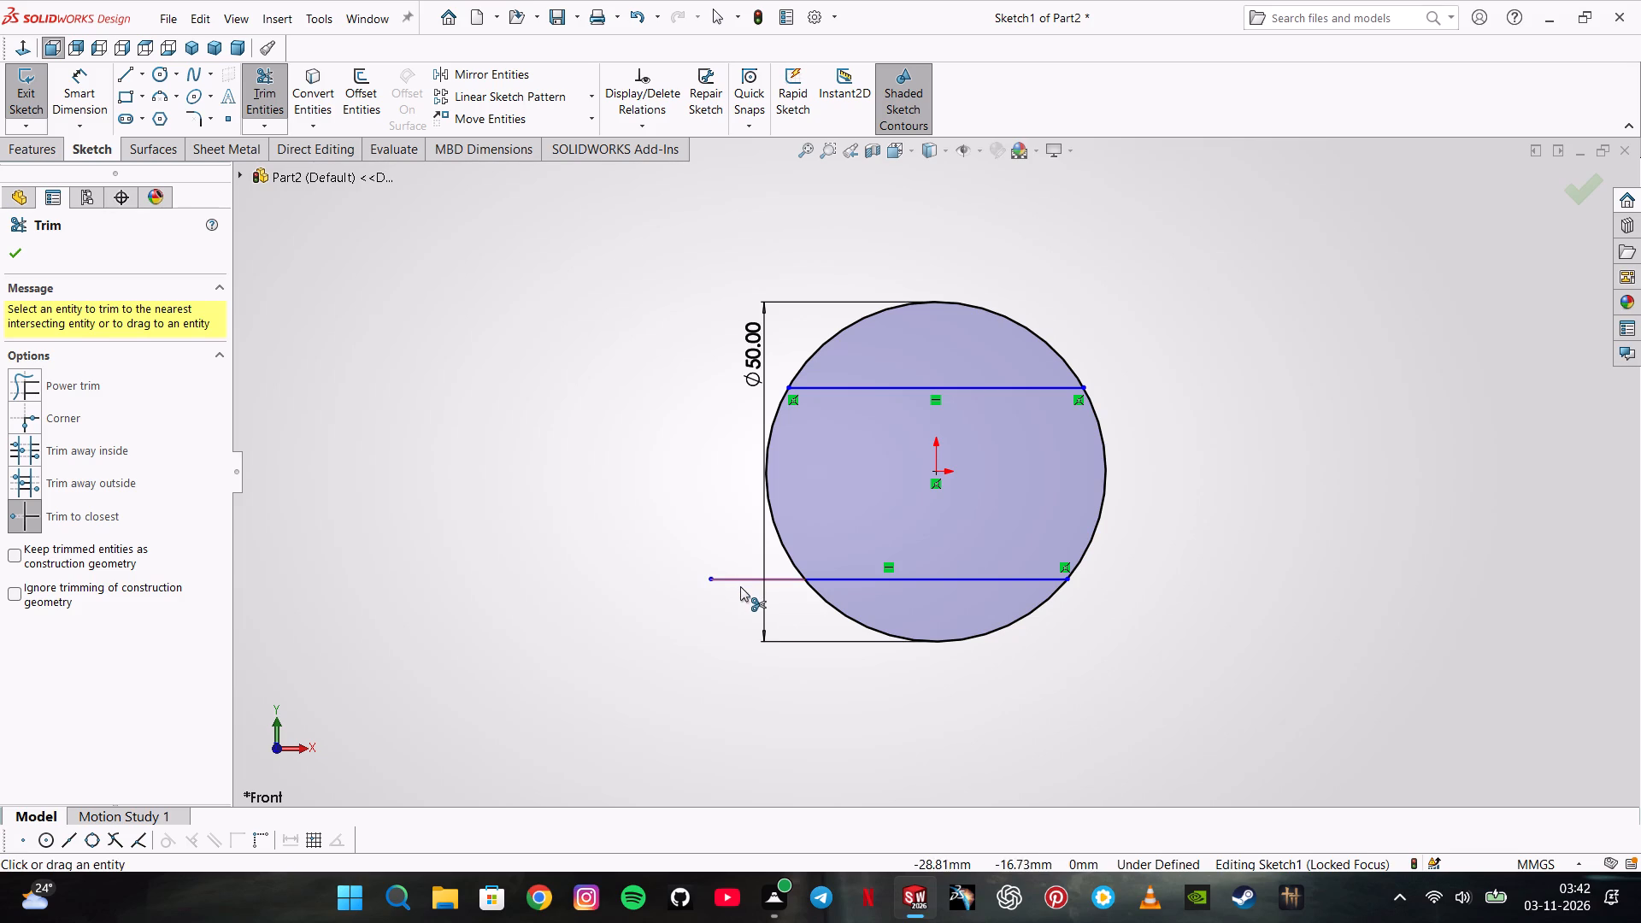
click(740, 586)
click(744, 572)
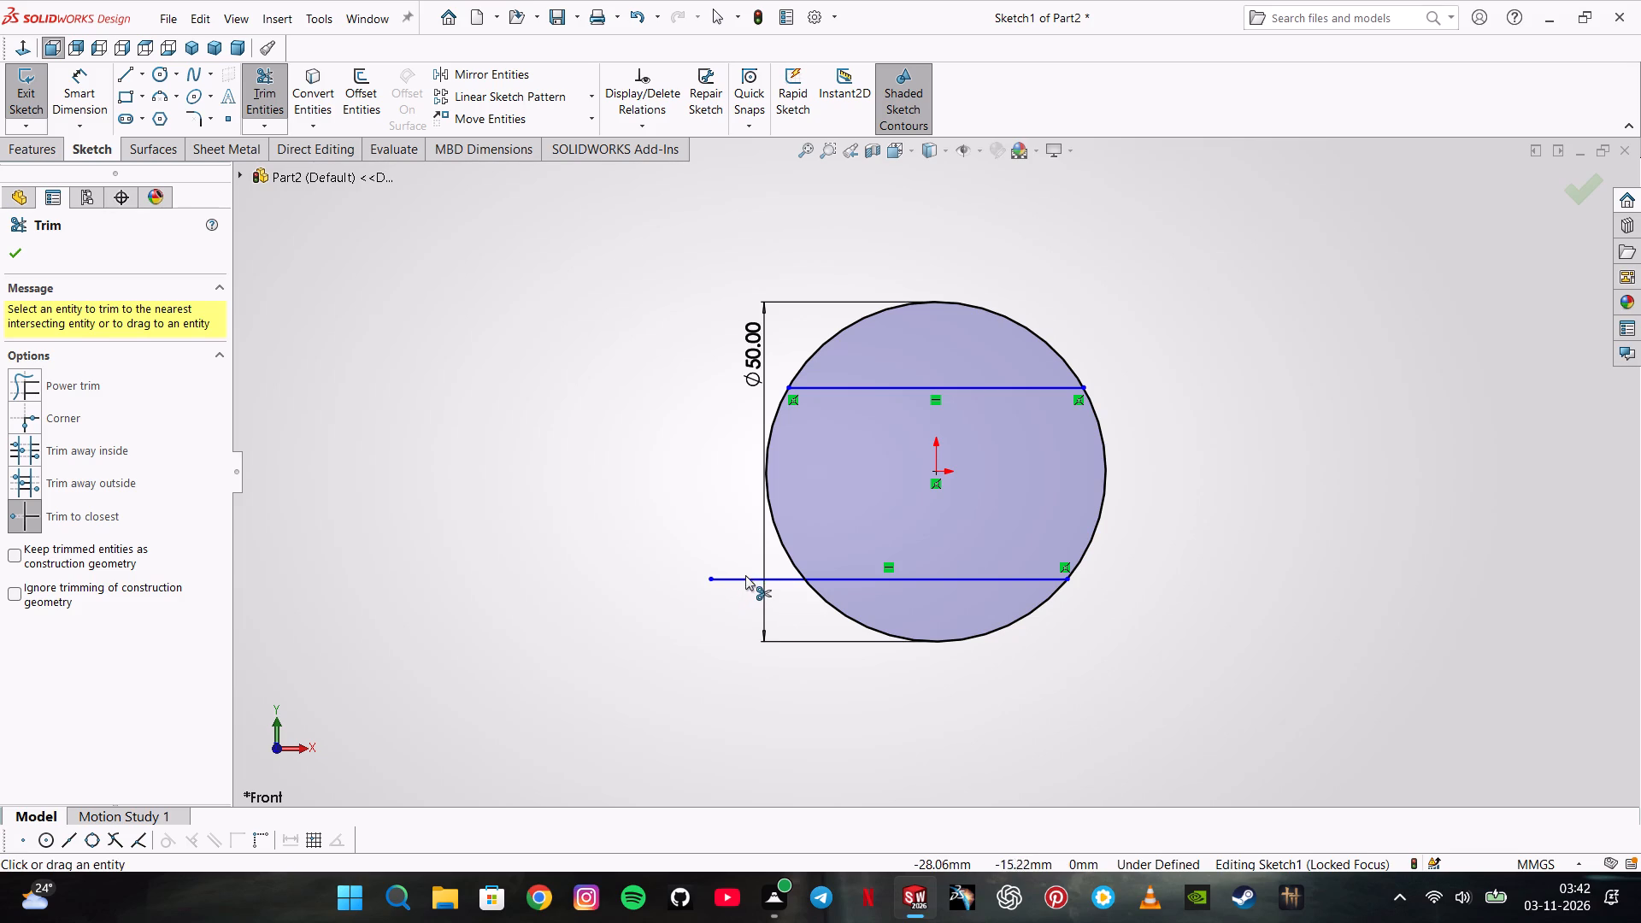
click(744, 579)
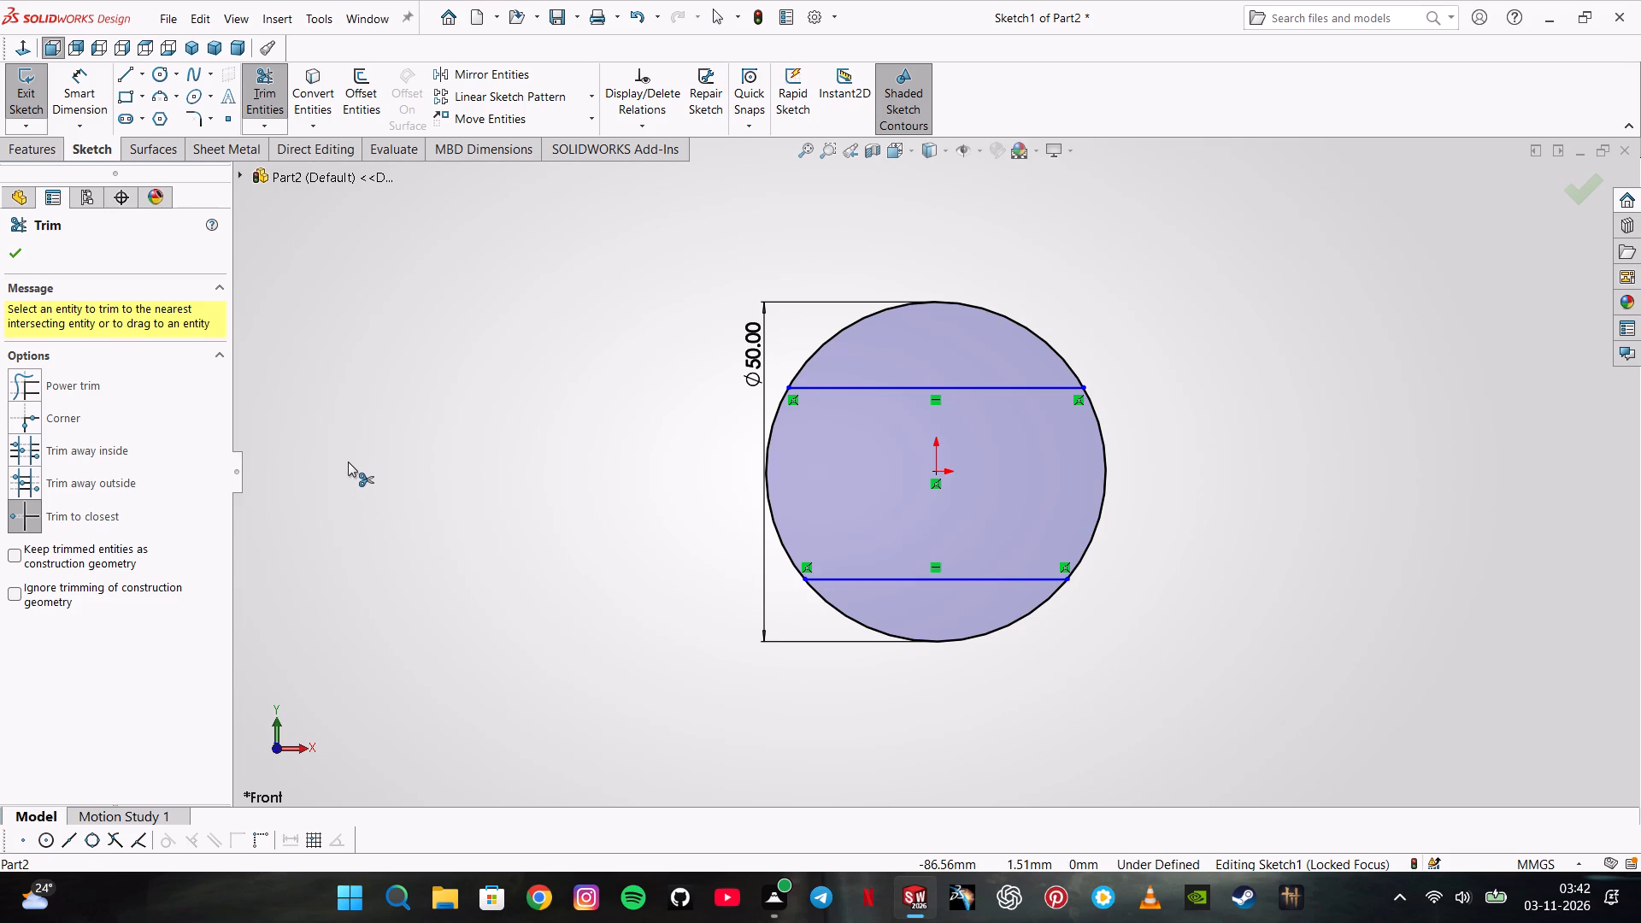
Dimension the lower horizontal line at 23 mm from the origin.
click(76, 88)
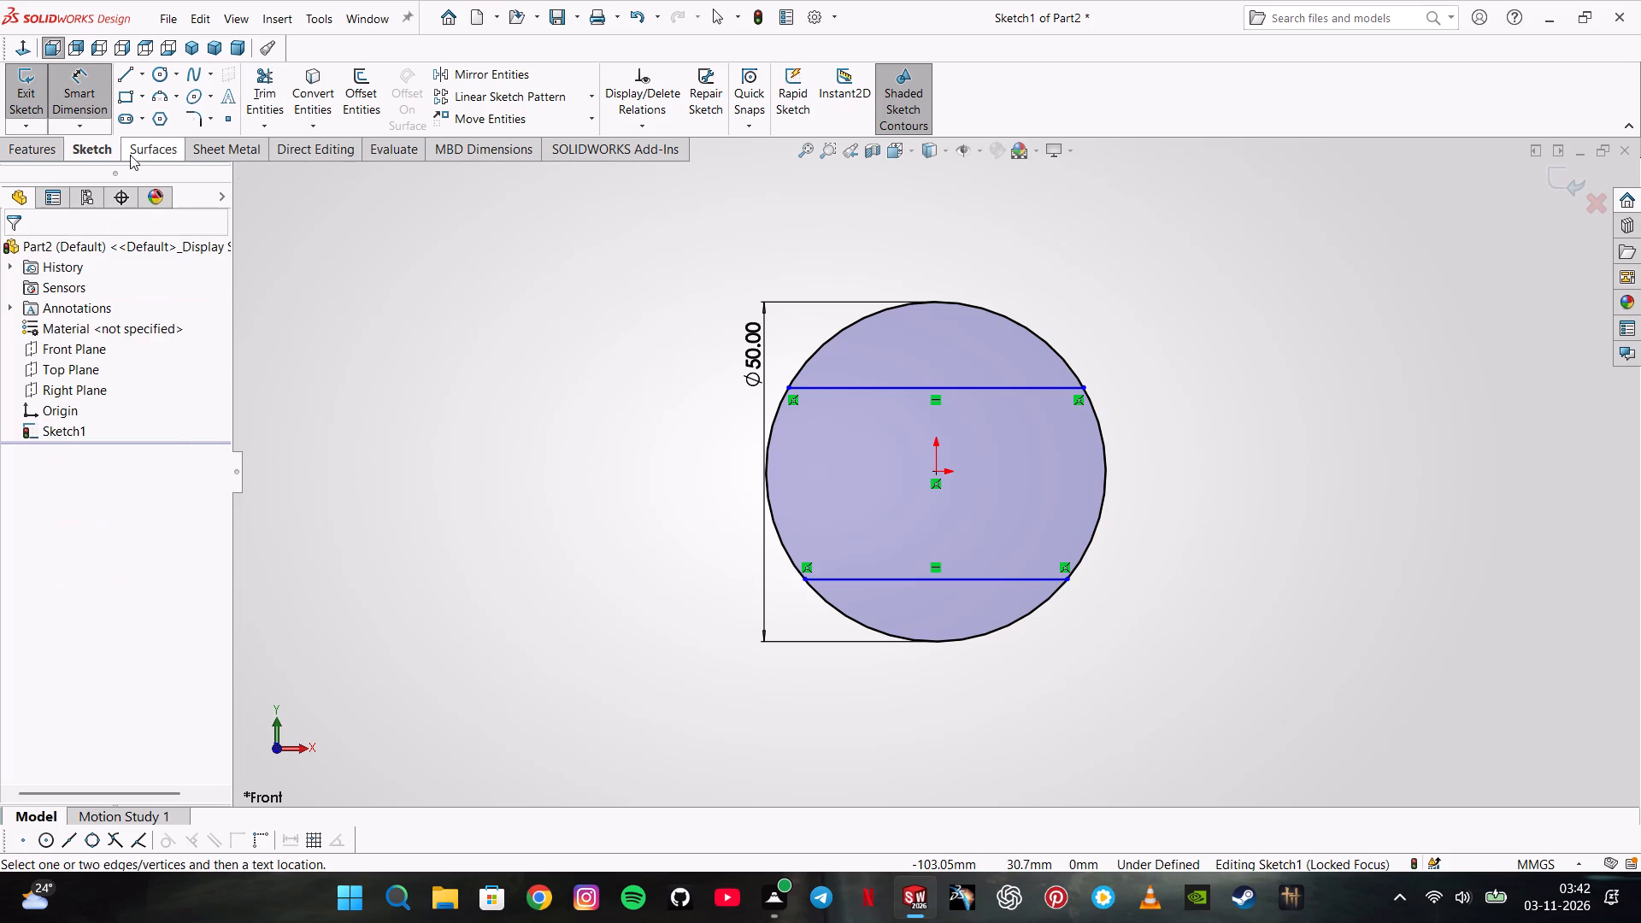
click(937, 472)
click(905, 575)
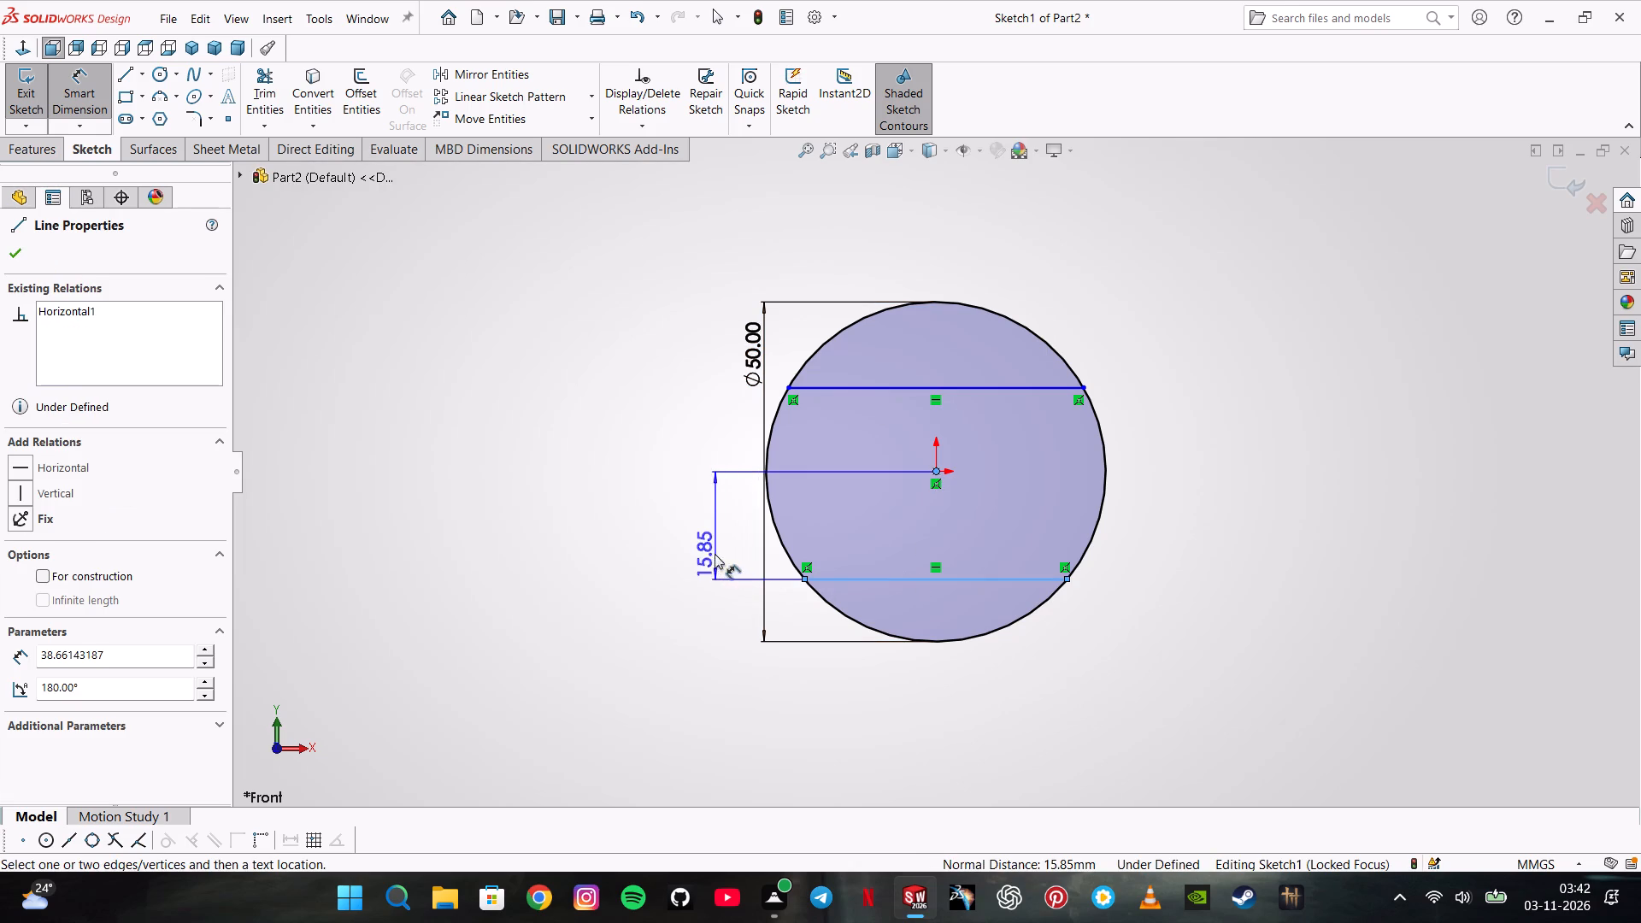
click(708, 525)
text(23)
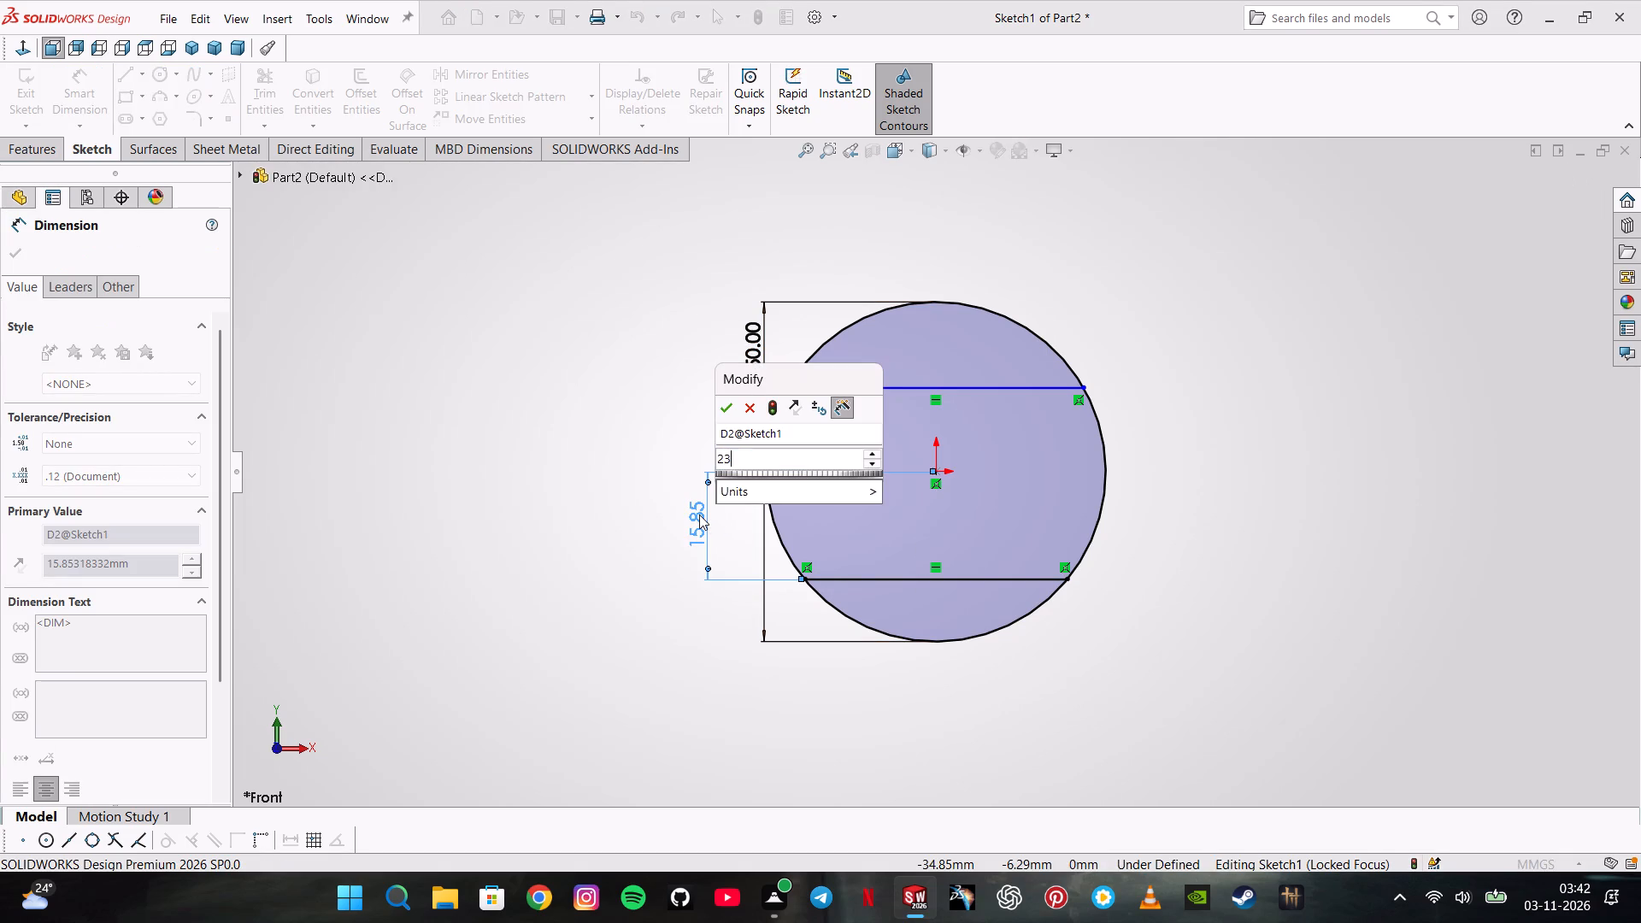
key(Return)
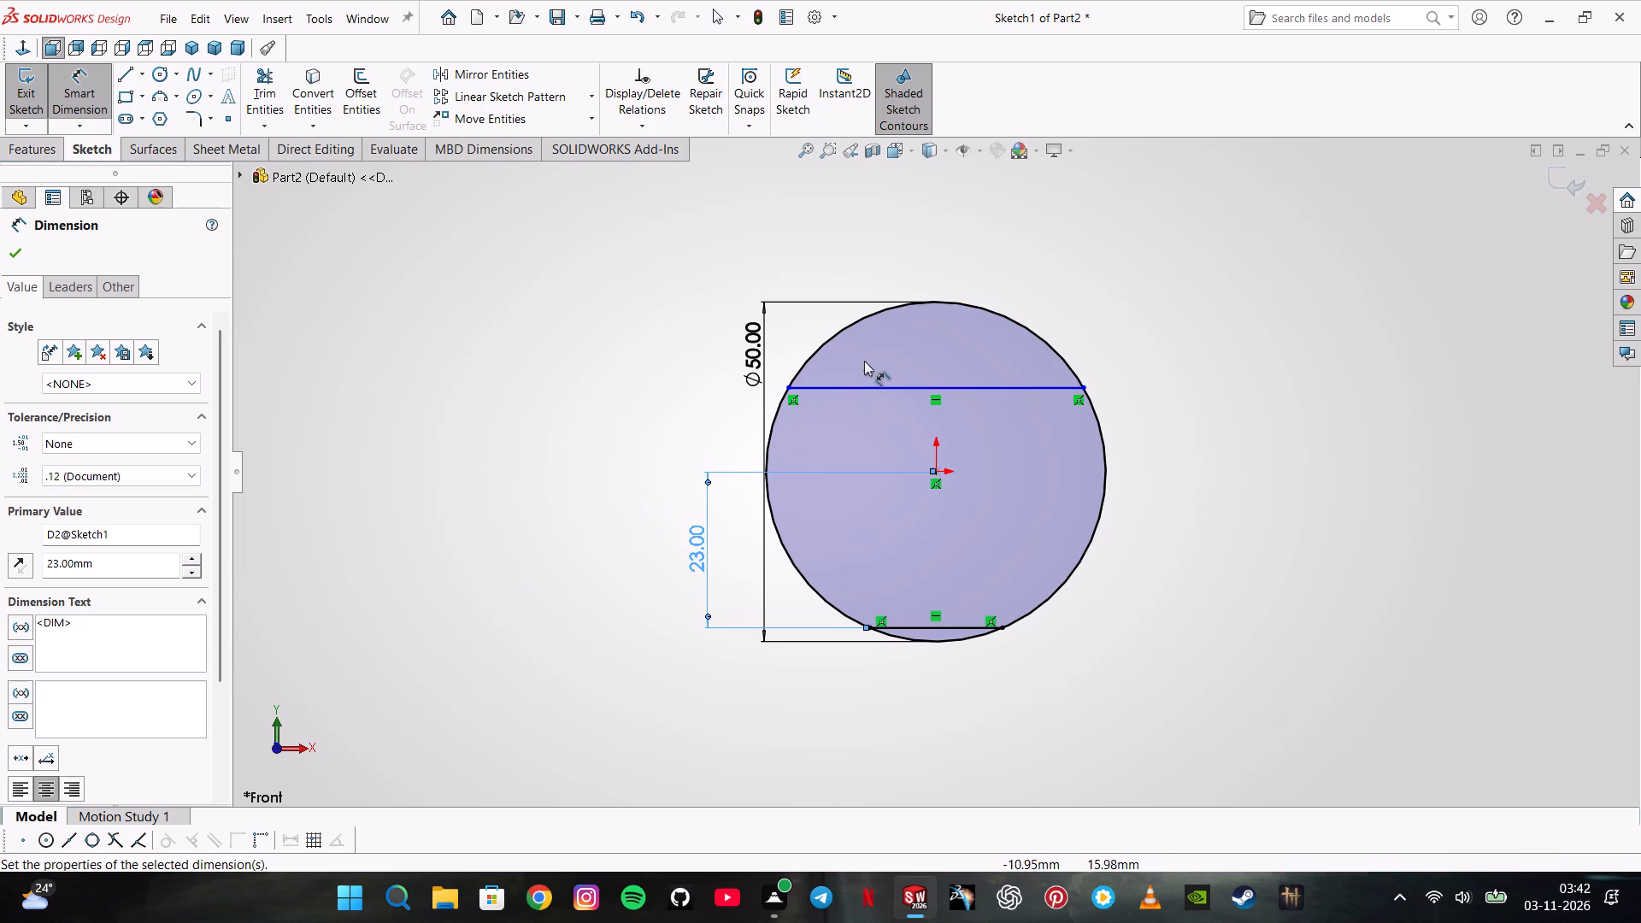
Dimension the upper horizontal line at 17 mm from the origin.
click(873, 392)
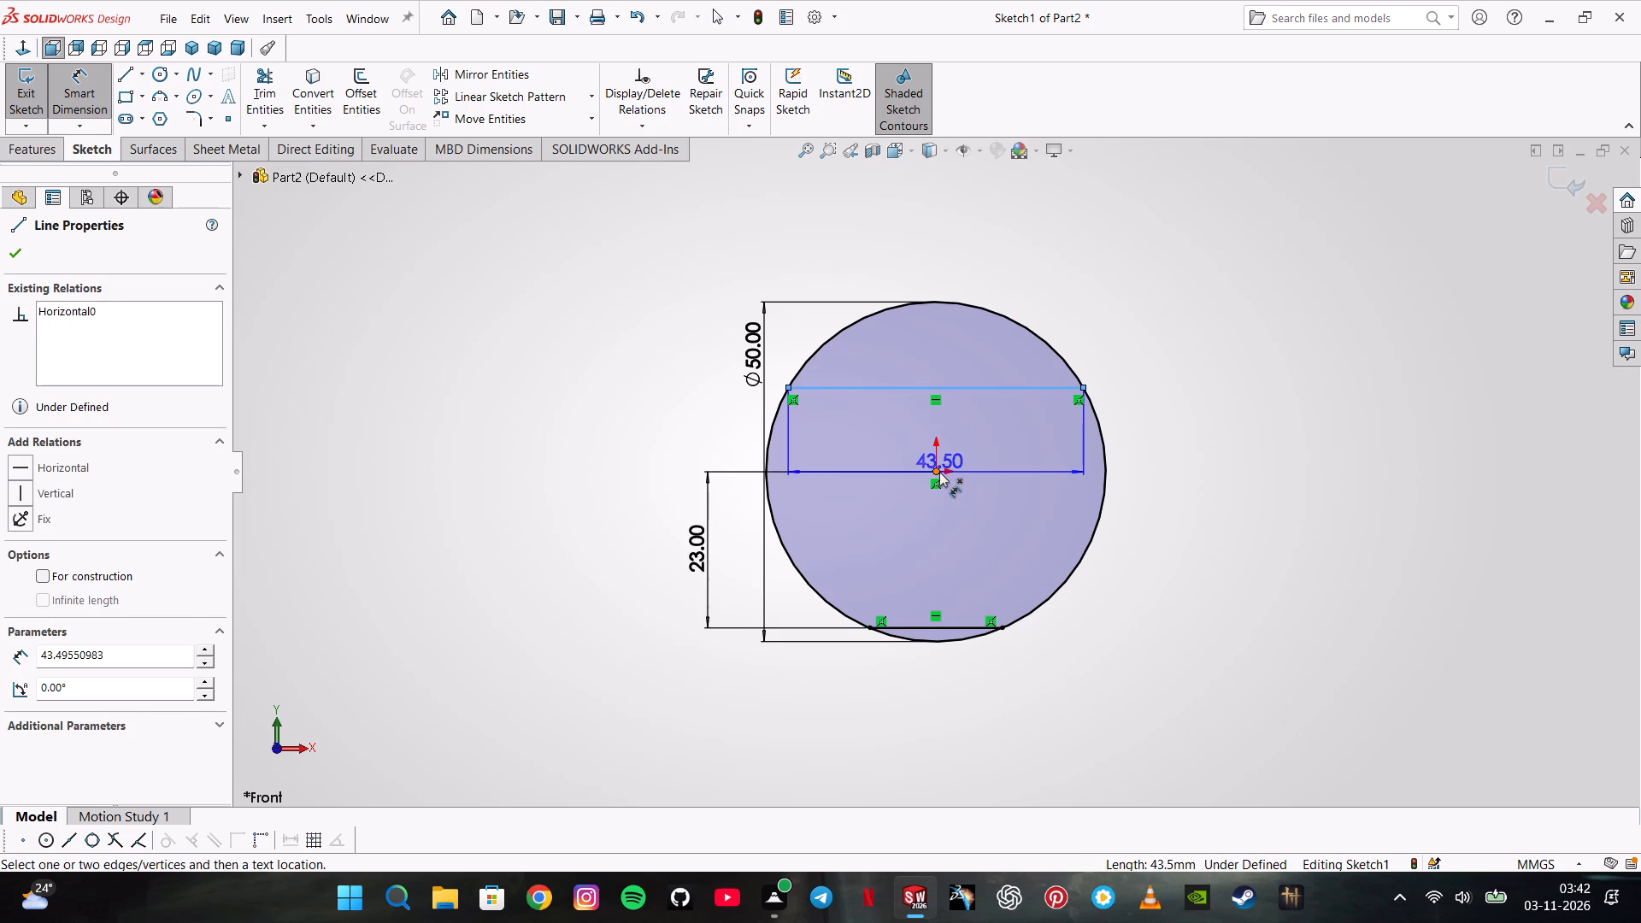
click(939, 472)
click(704, 397)
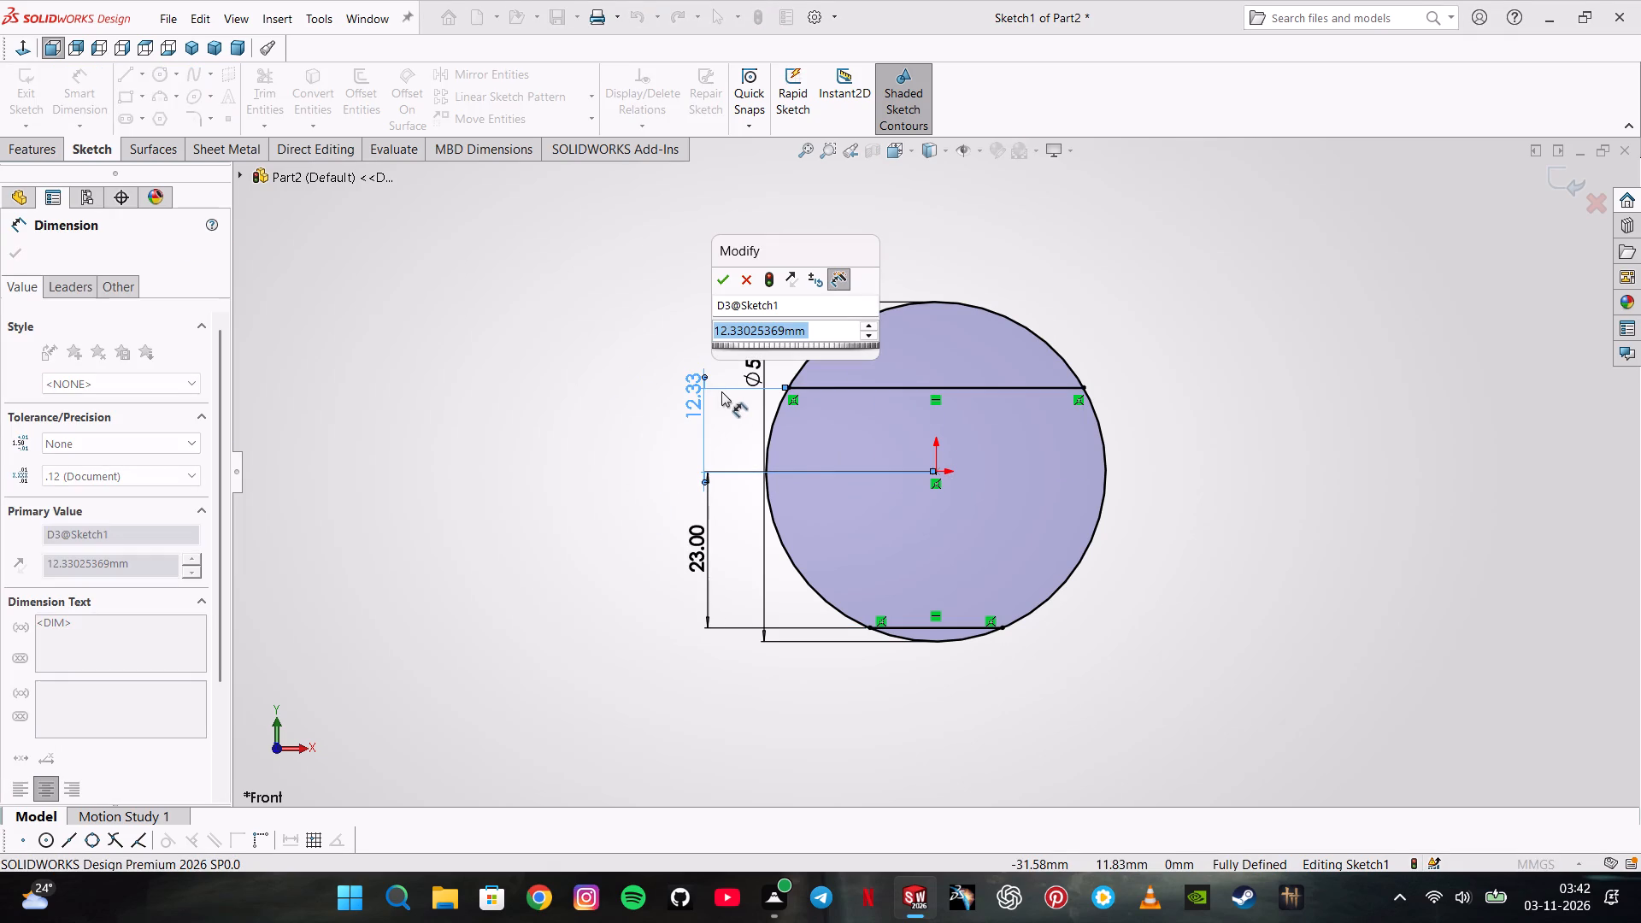
key(1)
key(8)
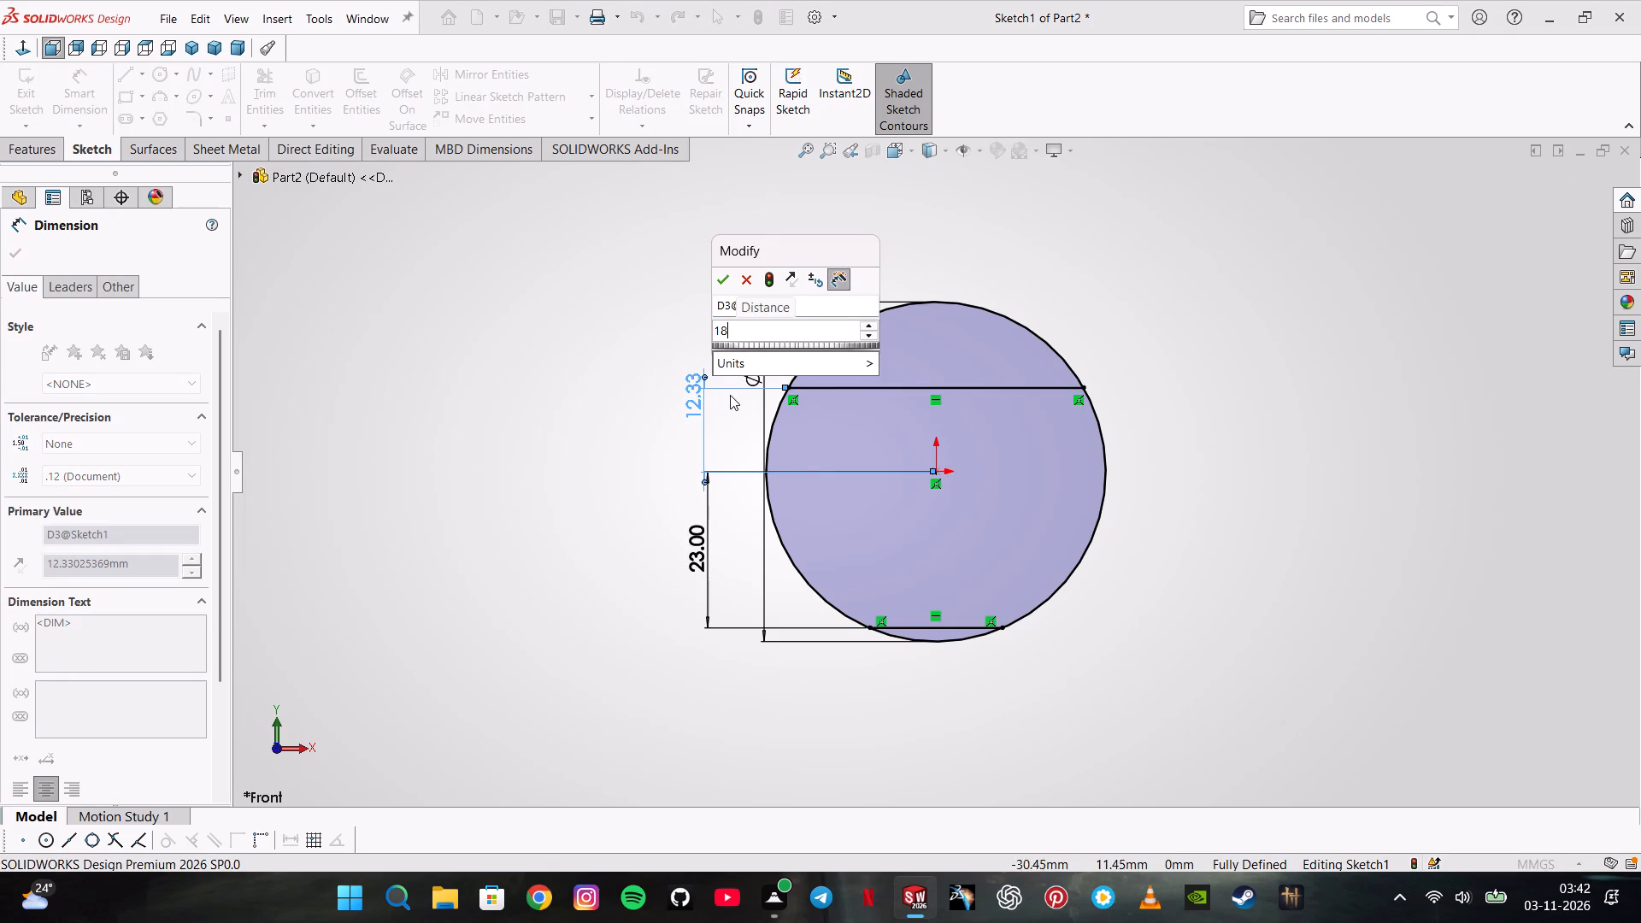
key(BackSpace)
key(7)
key(Return)
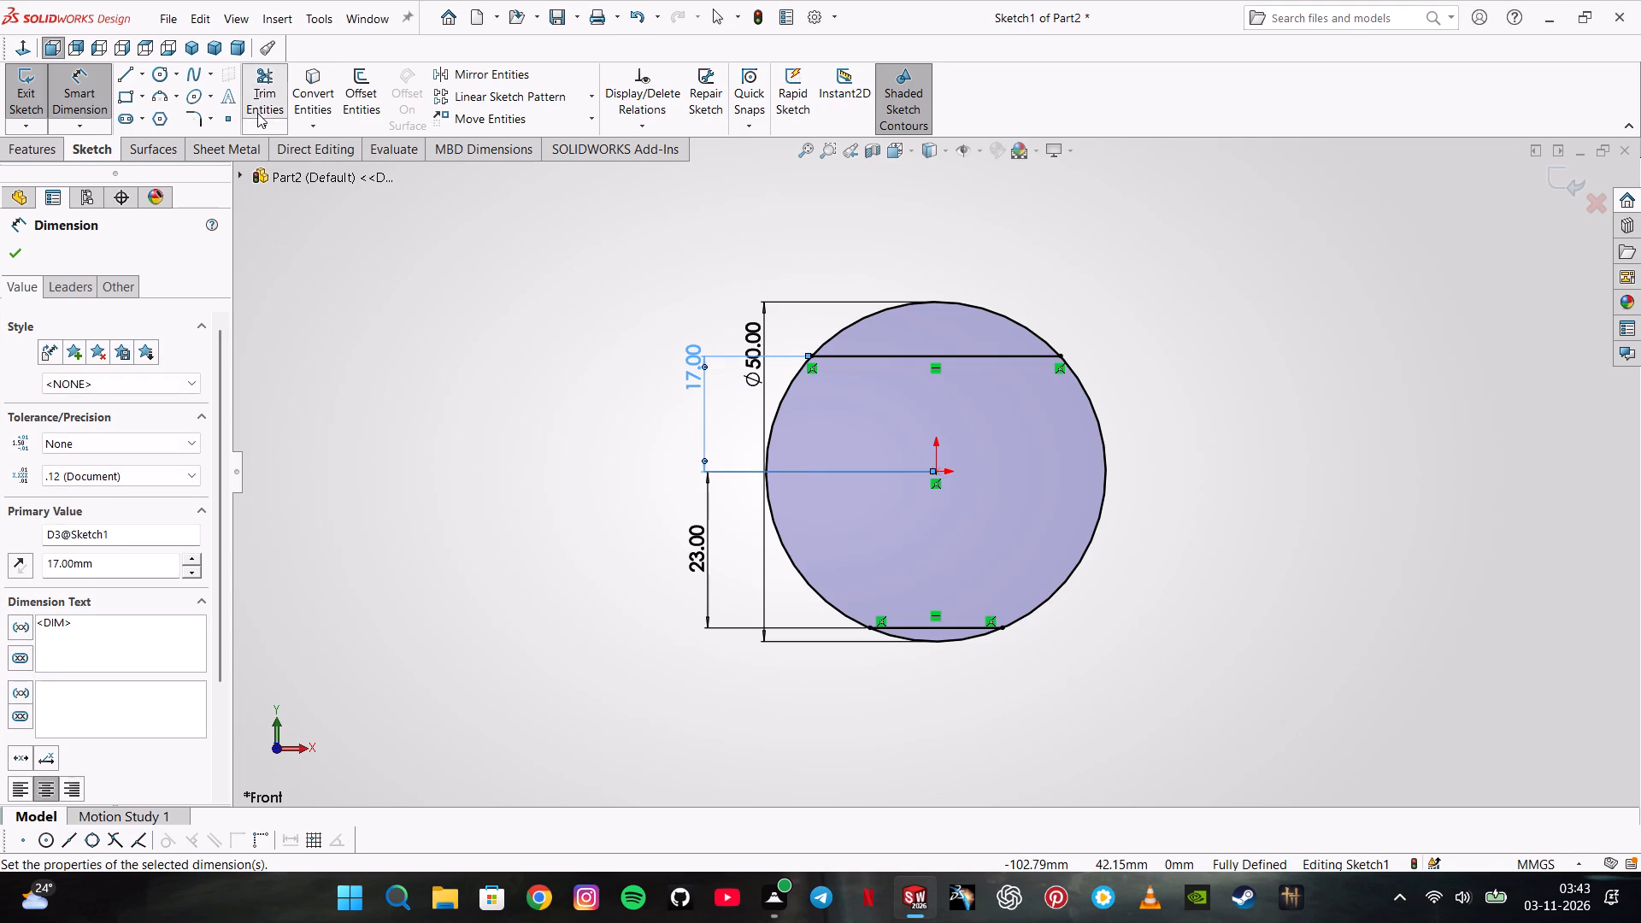
Trim away the circle's arcs above the upper line and below the lower line.
click(257, 113)
click(885, 307)
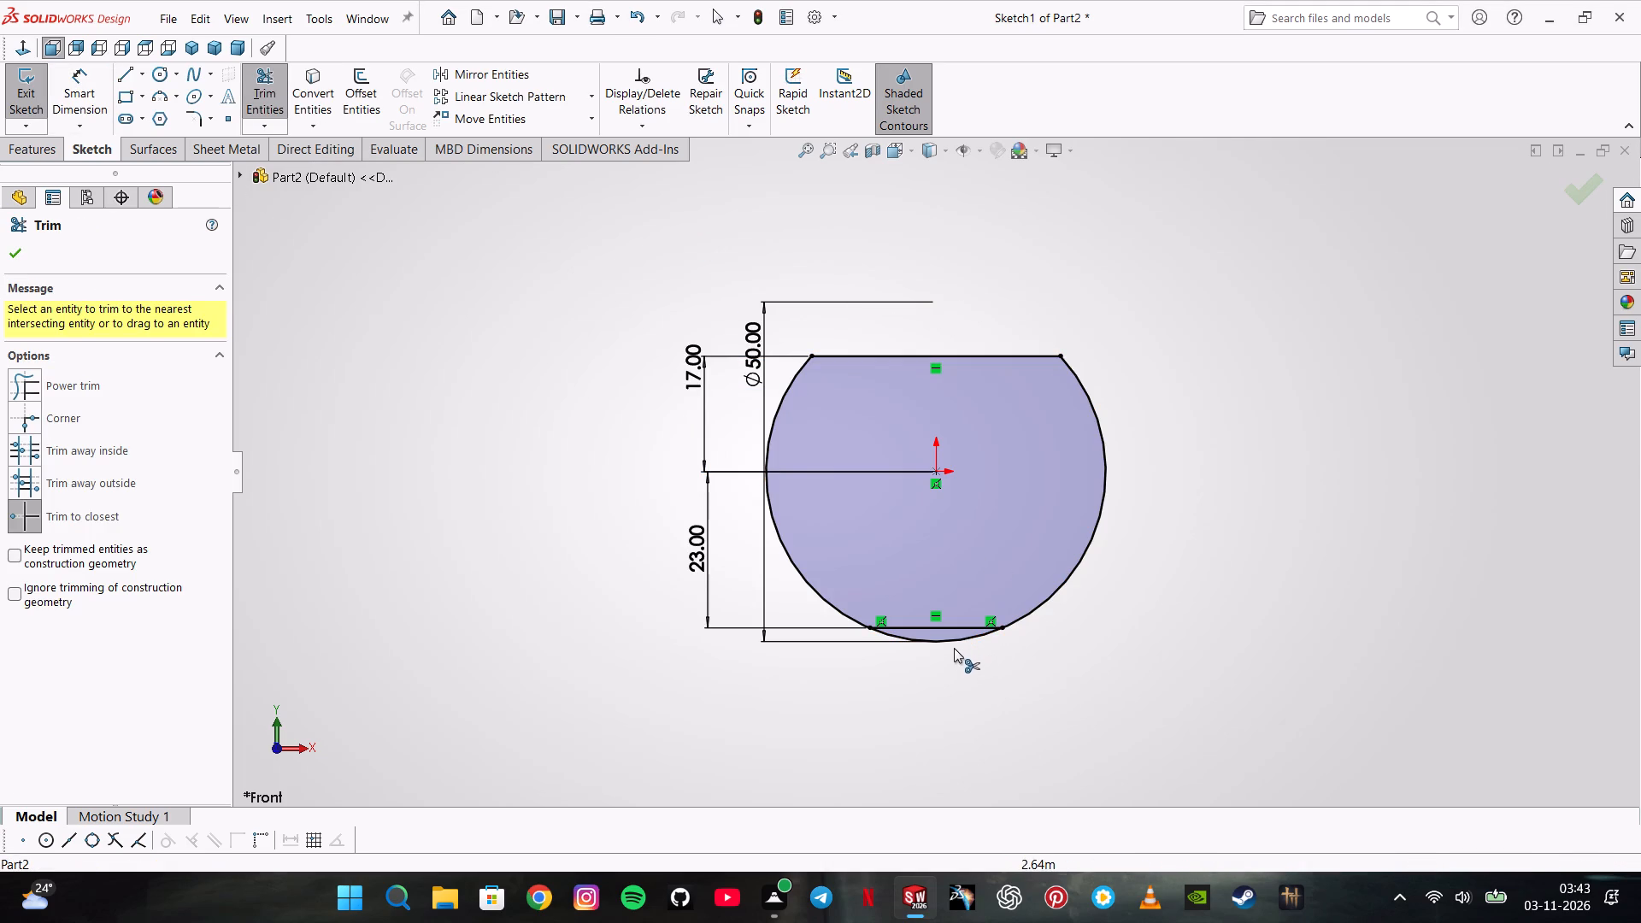
click(954, 640)
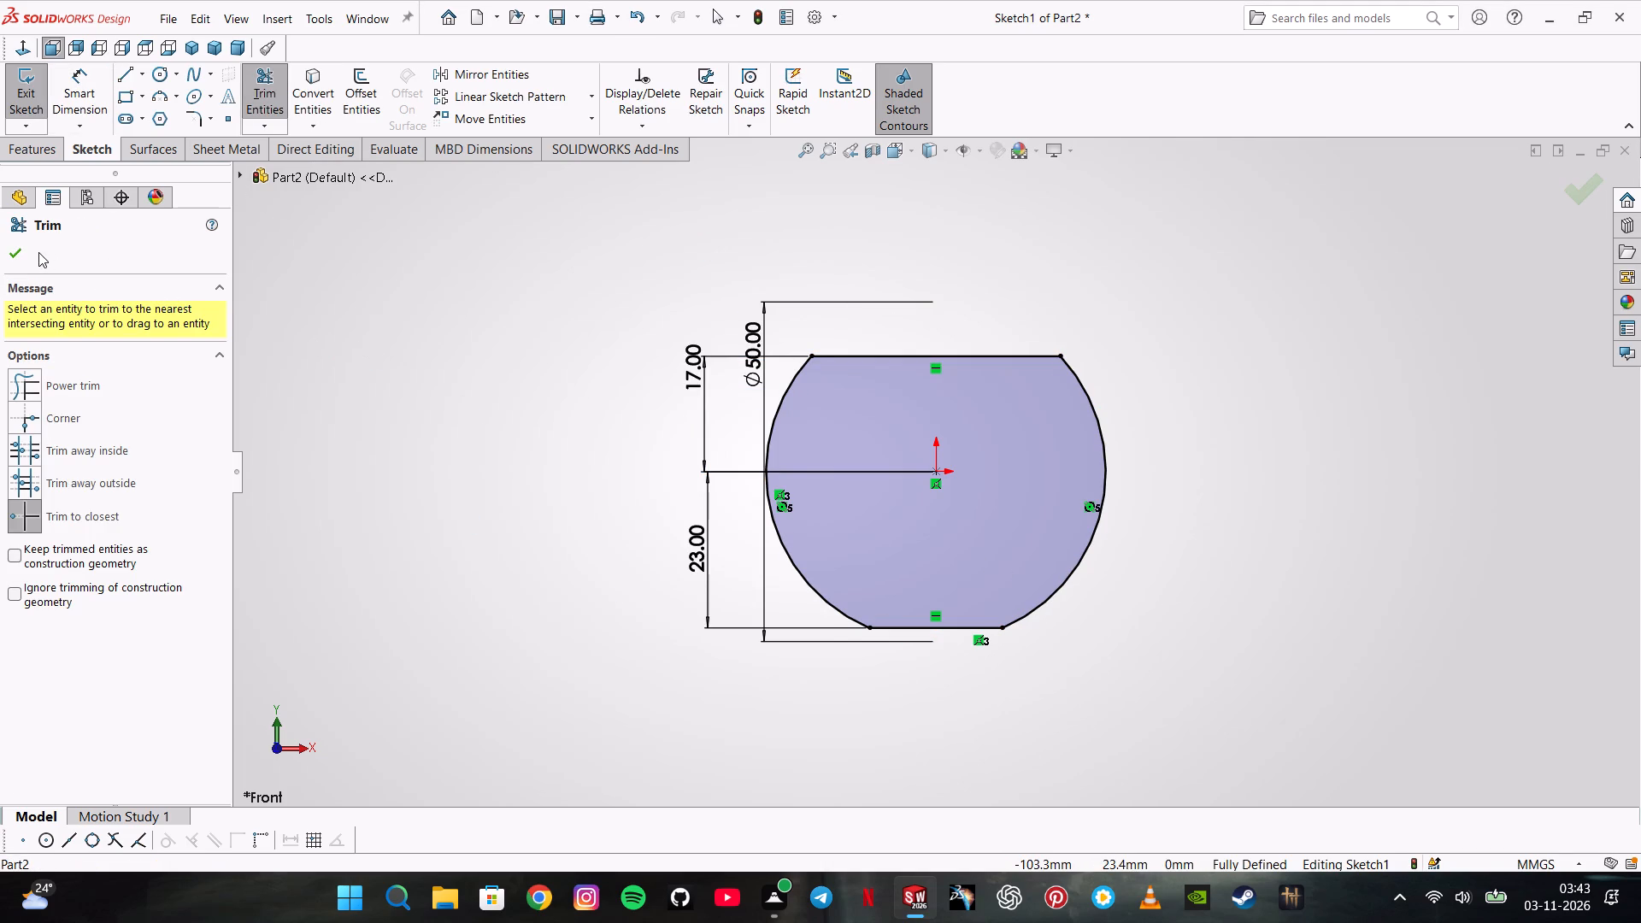
click(23, 252)
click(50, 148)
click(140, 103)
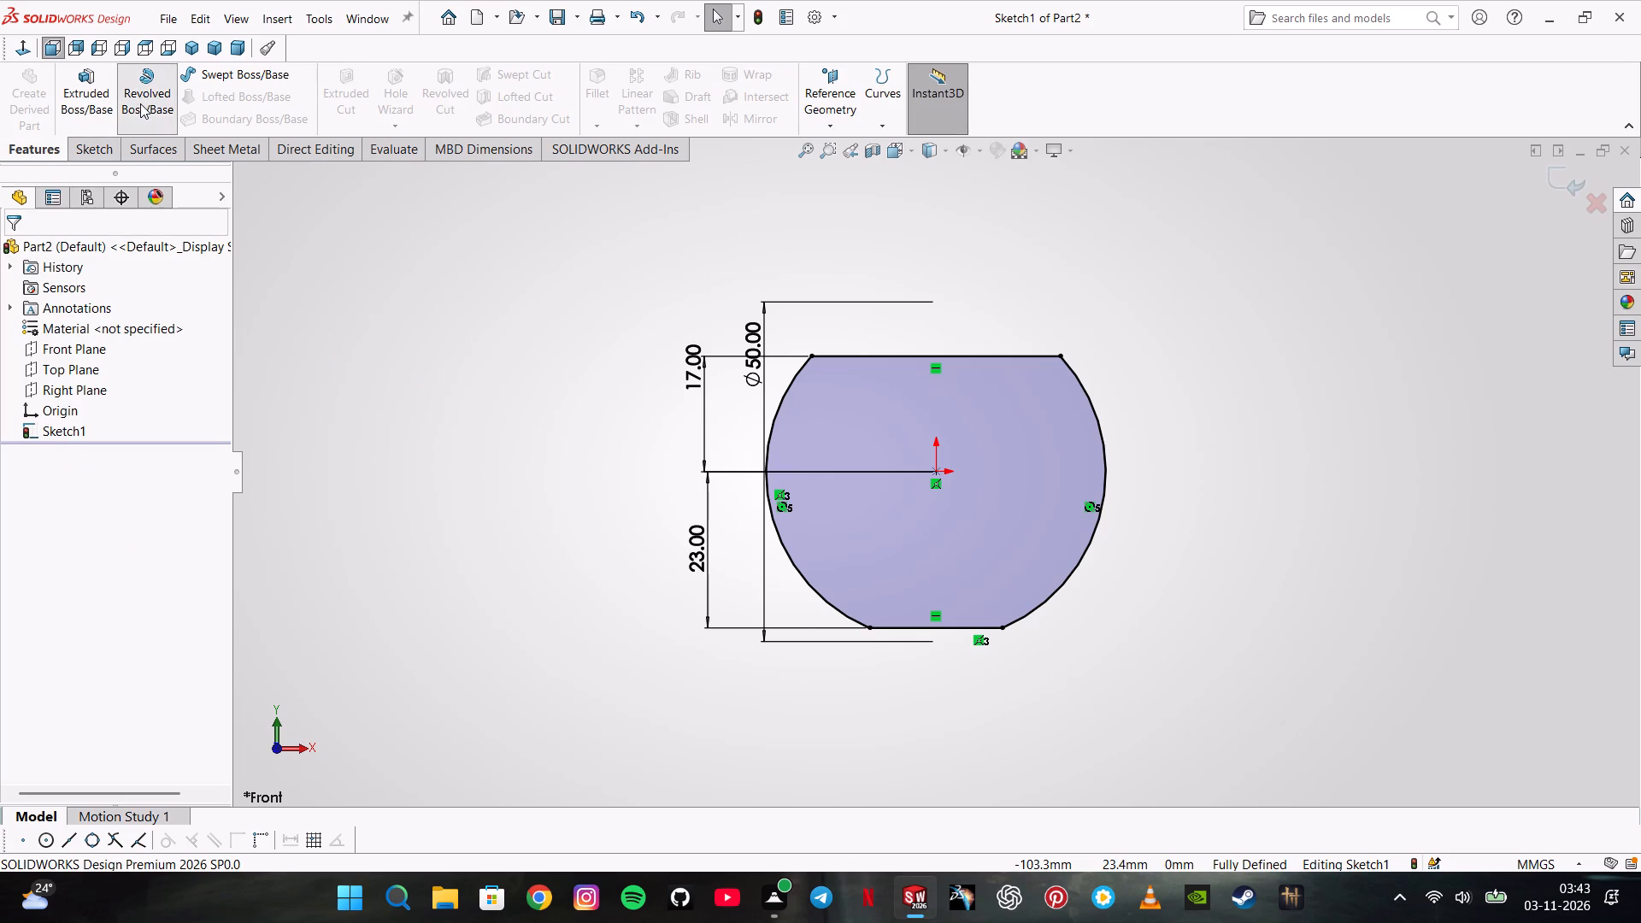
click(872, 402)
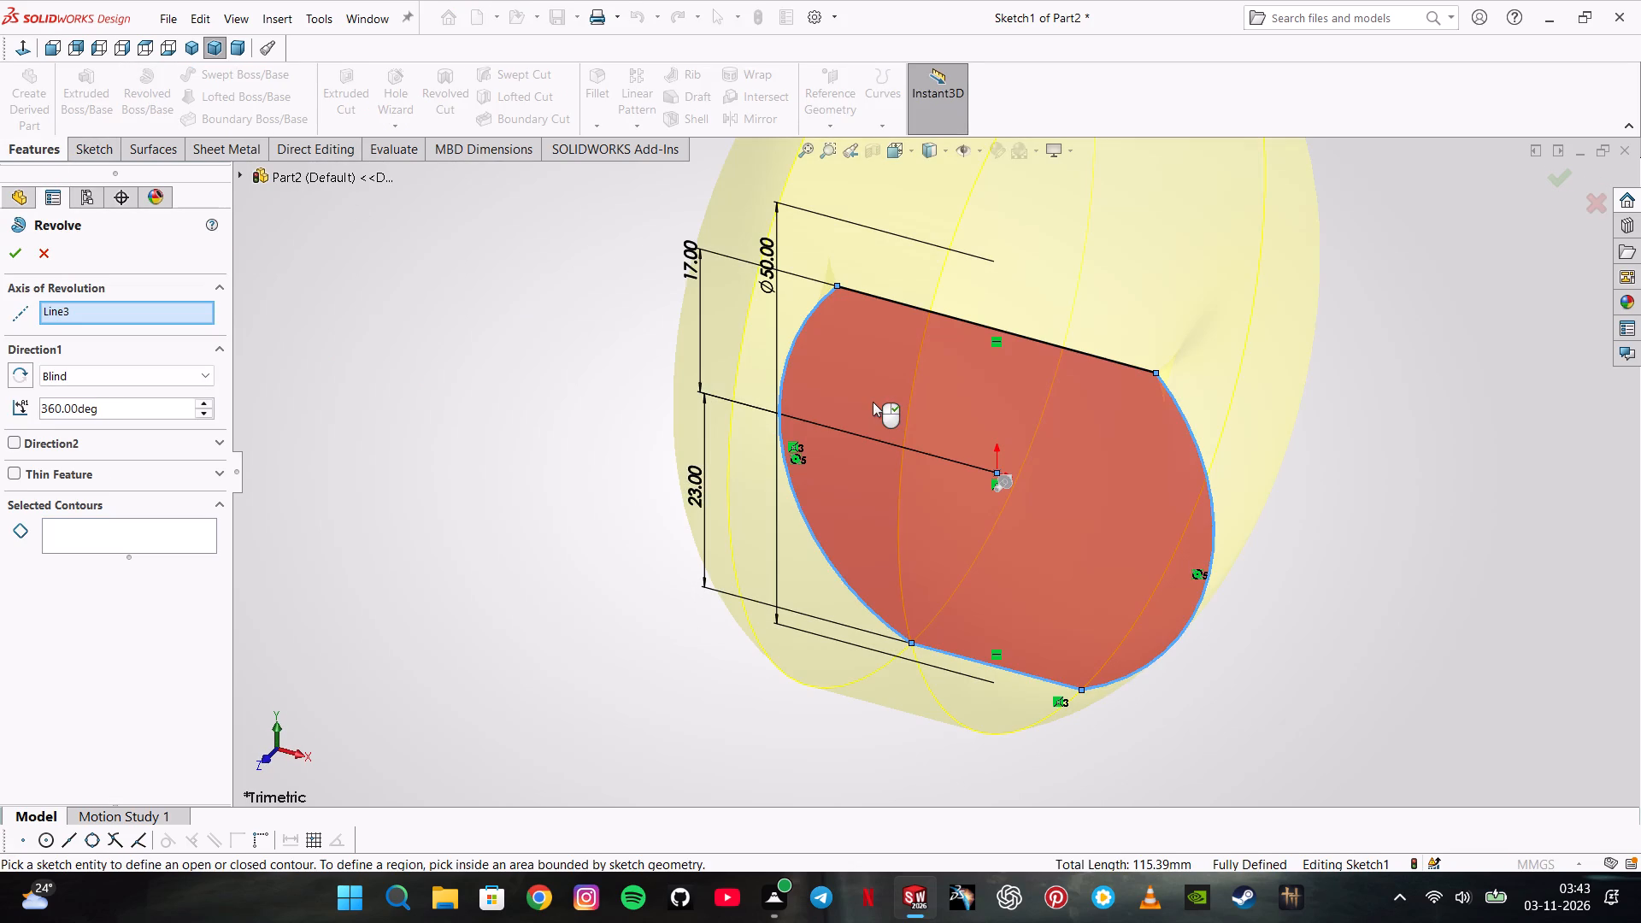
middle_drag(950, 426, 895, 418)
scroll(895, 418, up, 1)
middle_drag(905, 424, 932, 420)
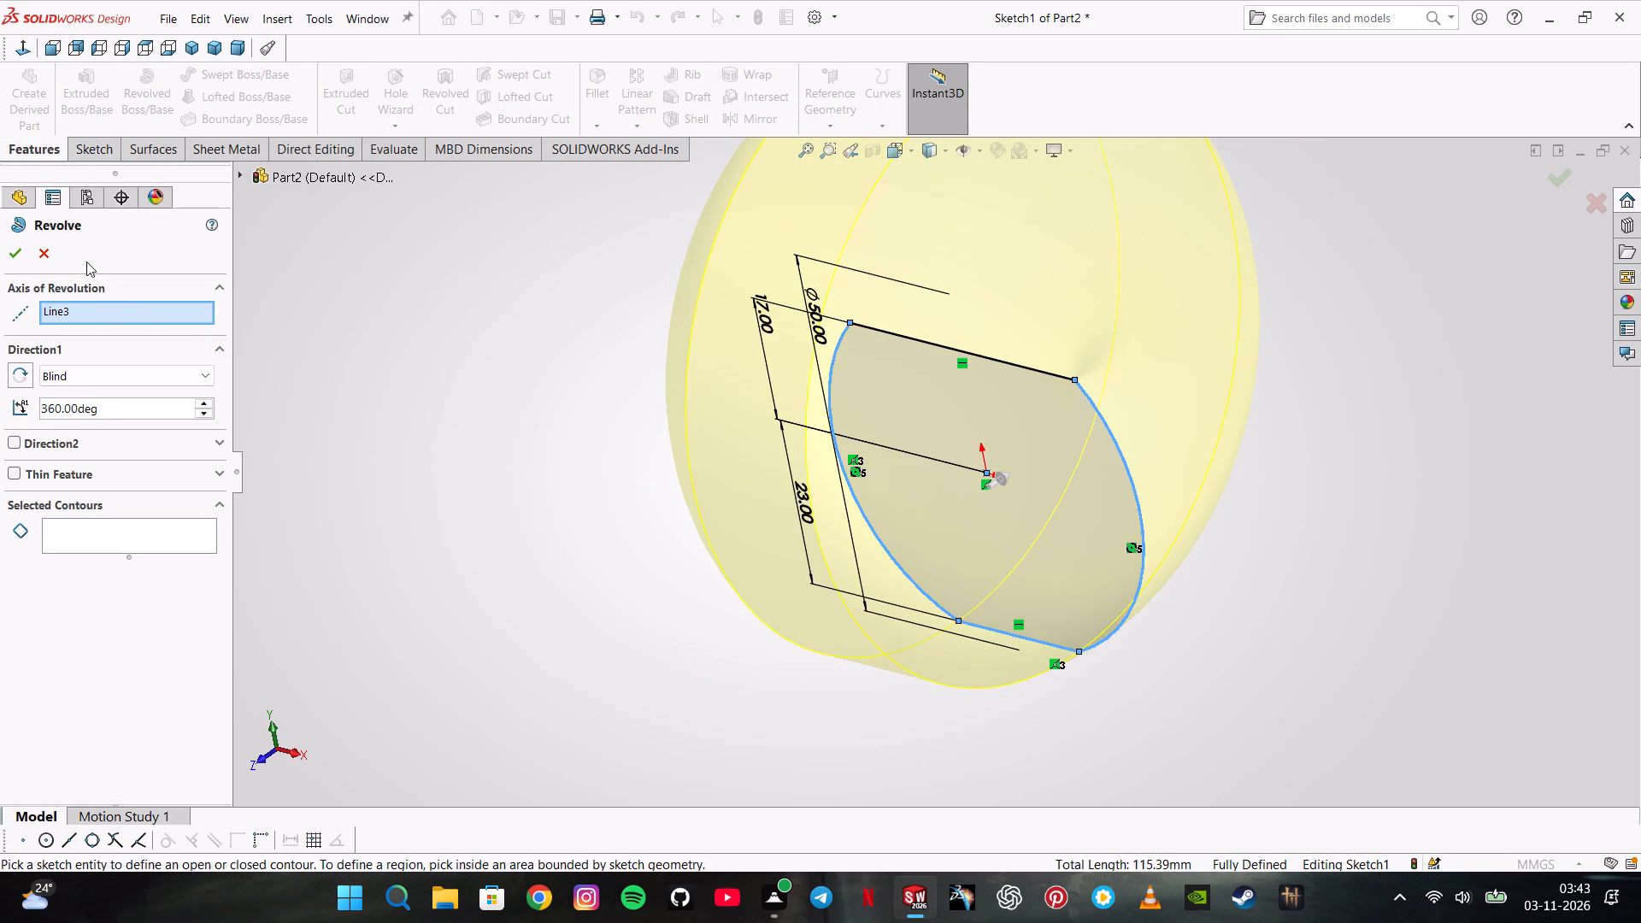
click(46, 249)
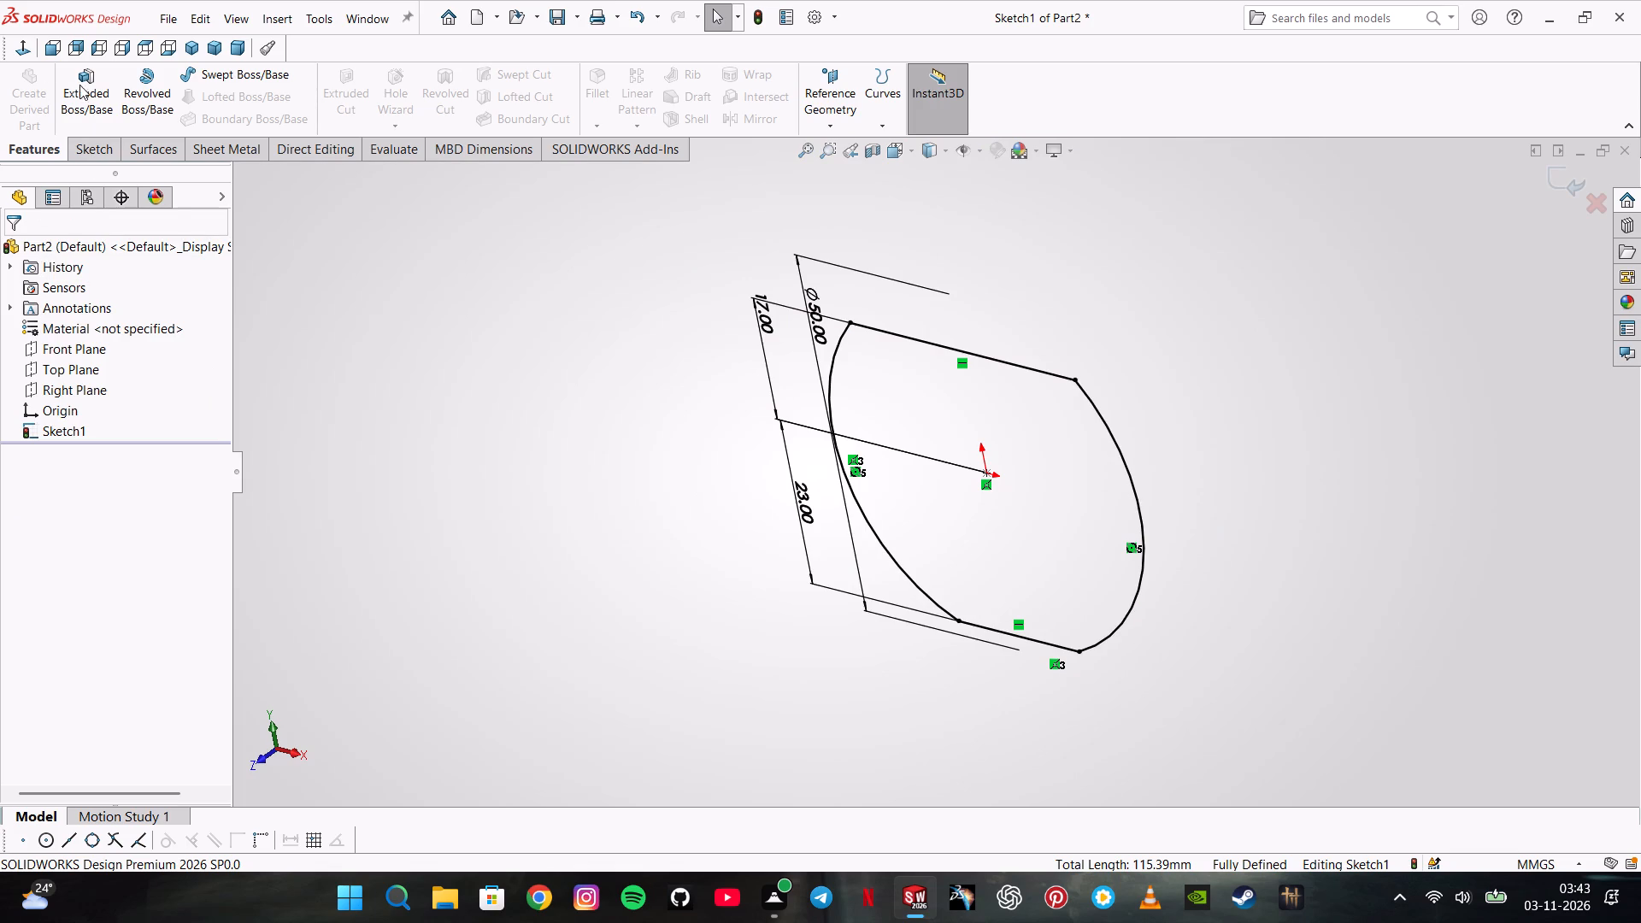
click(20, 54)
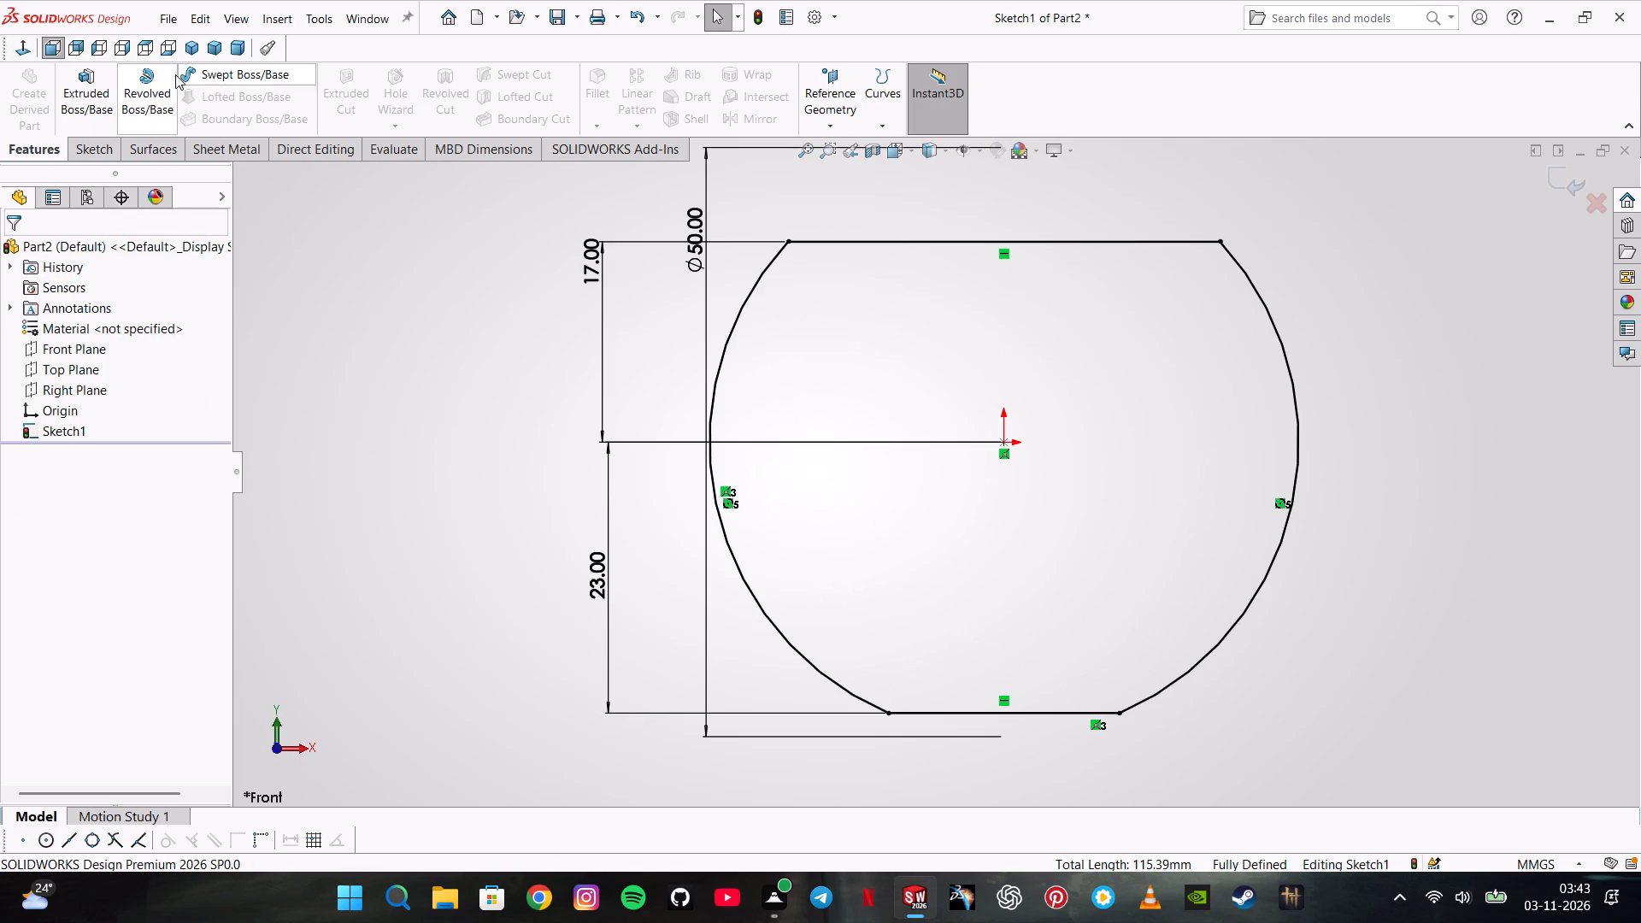
Sketch a vertical line through the origin from the upper line's midpoint to the lower line's midpoint.
click(96, 143)
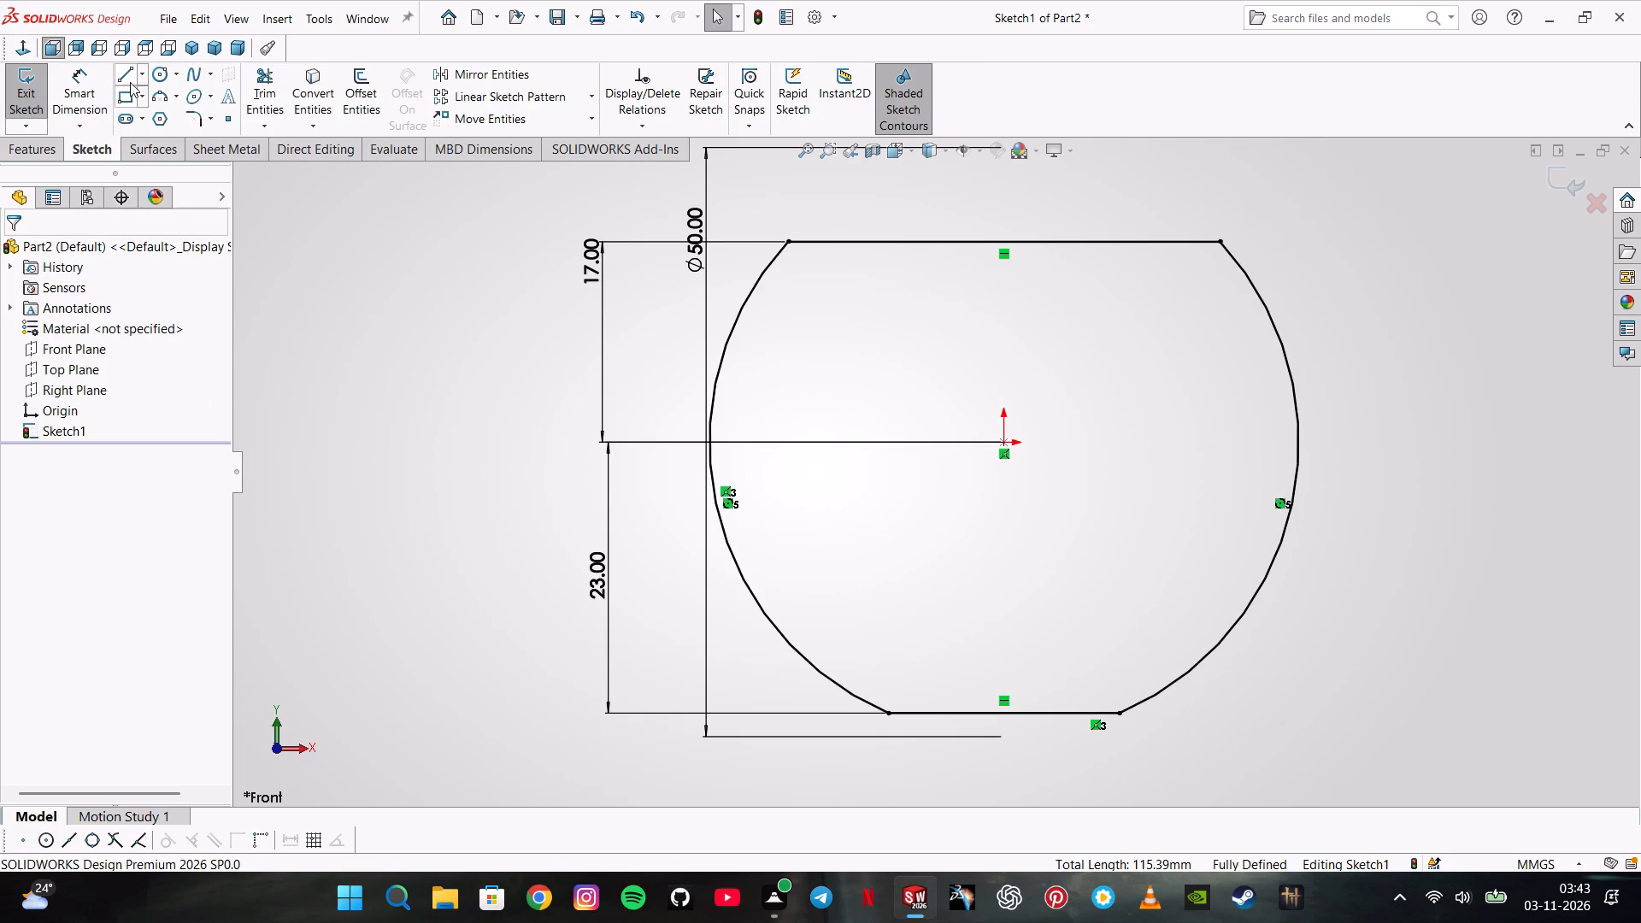
click(130, 82)
click(1006, 242)
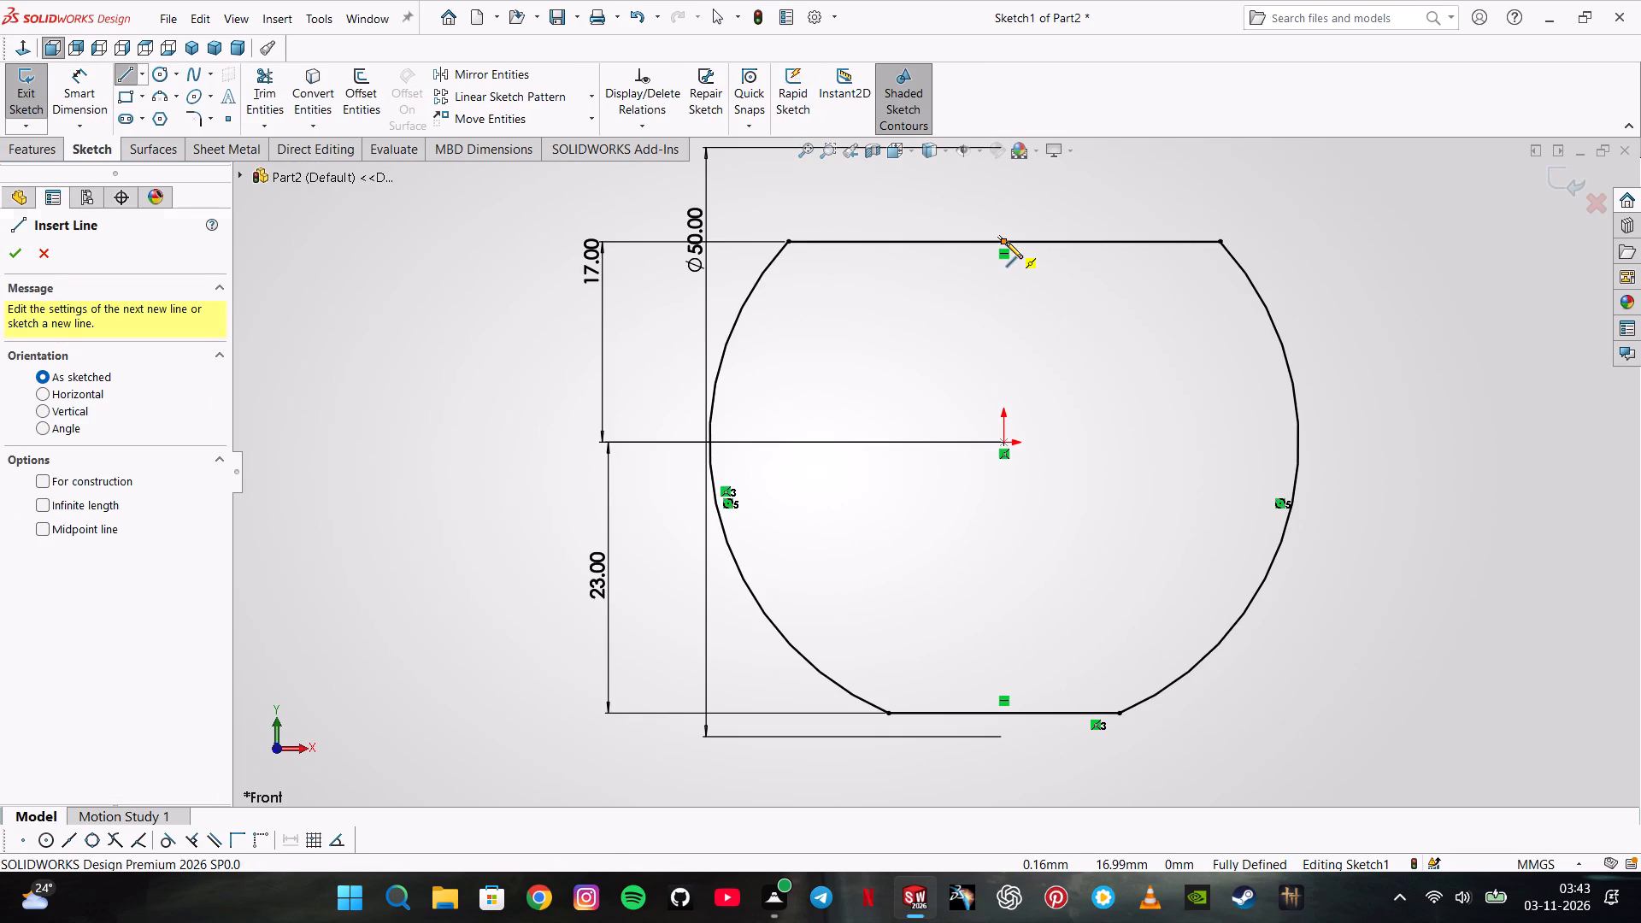
click(1004, 711)
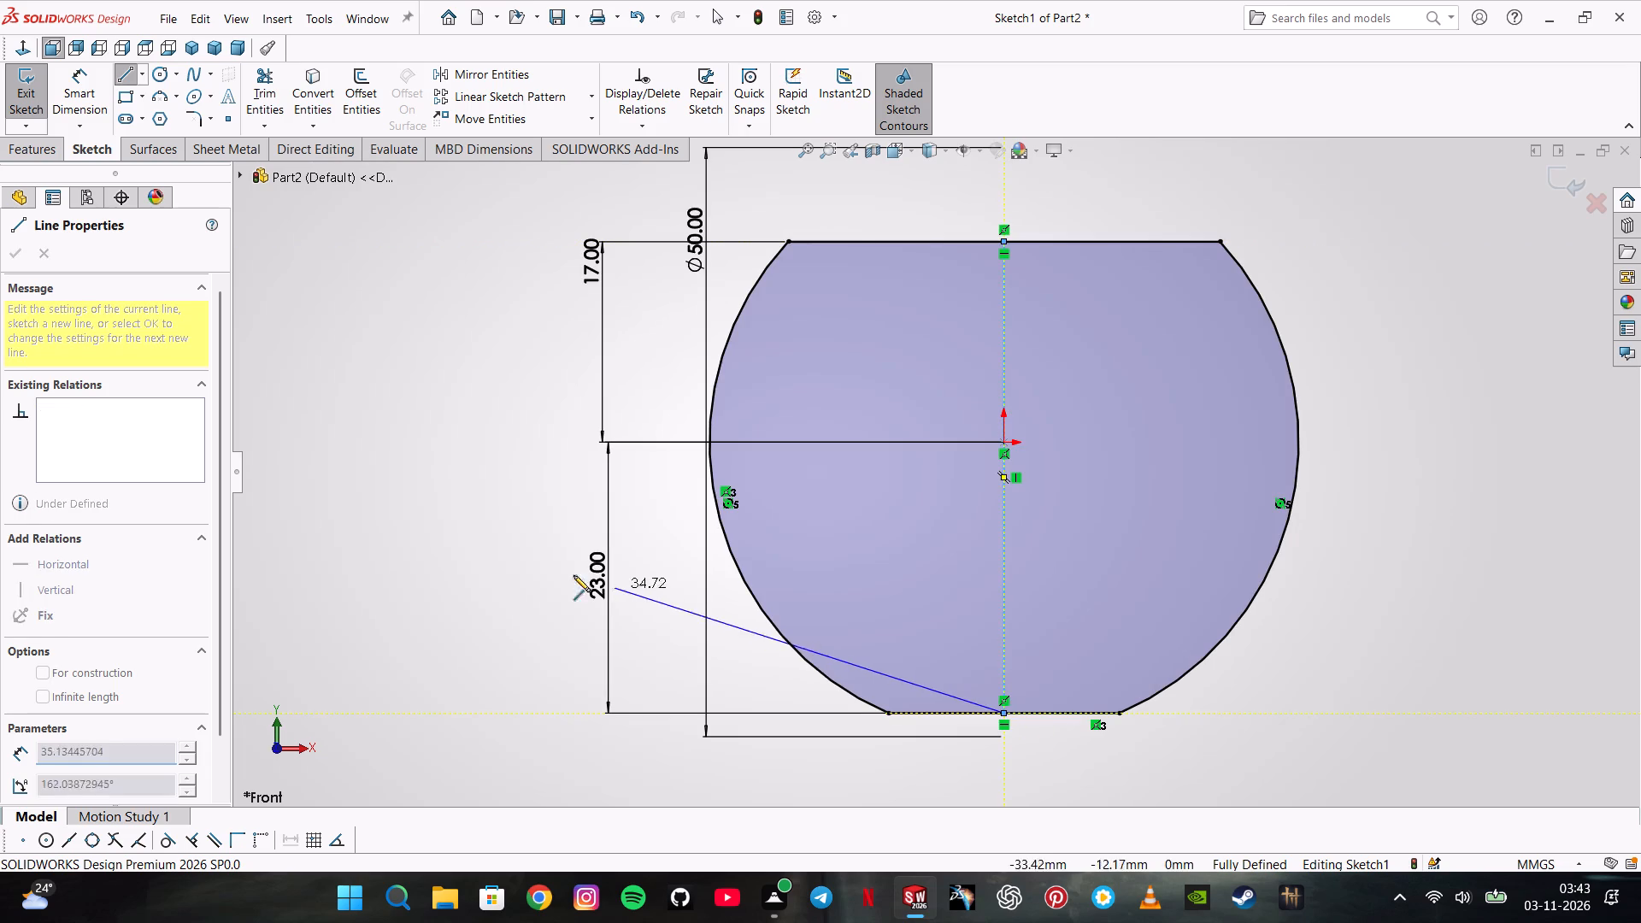
double_click(379, 531)
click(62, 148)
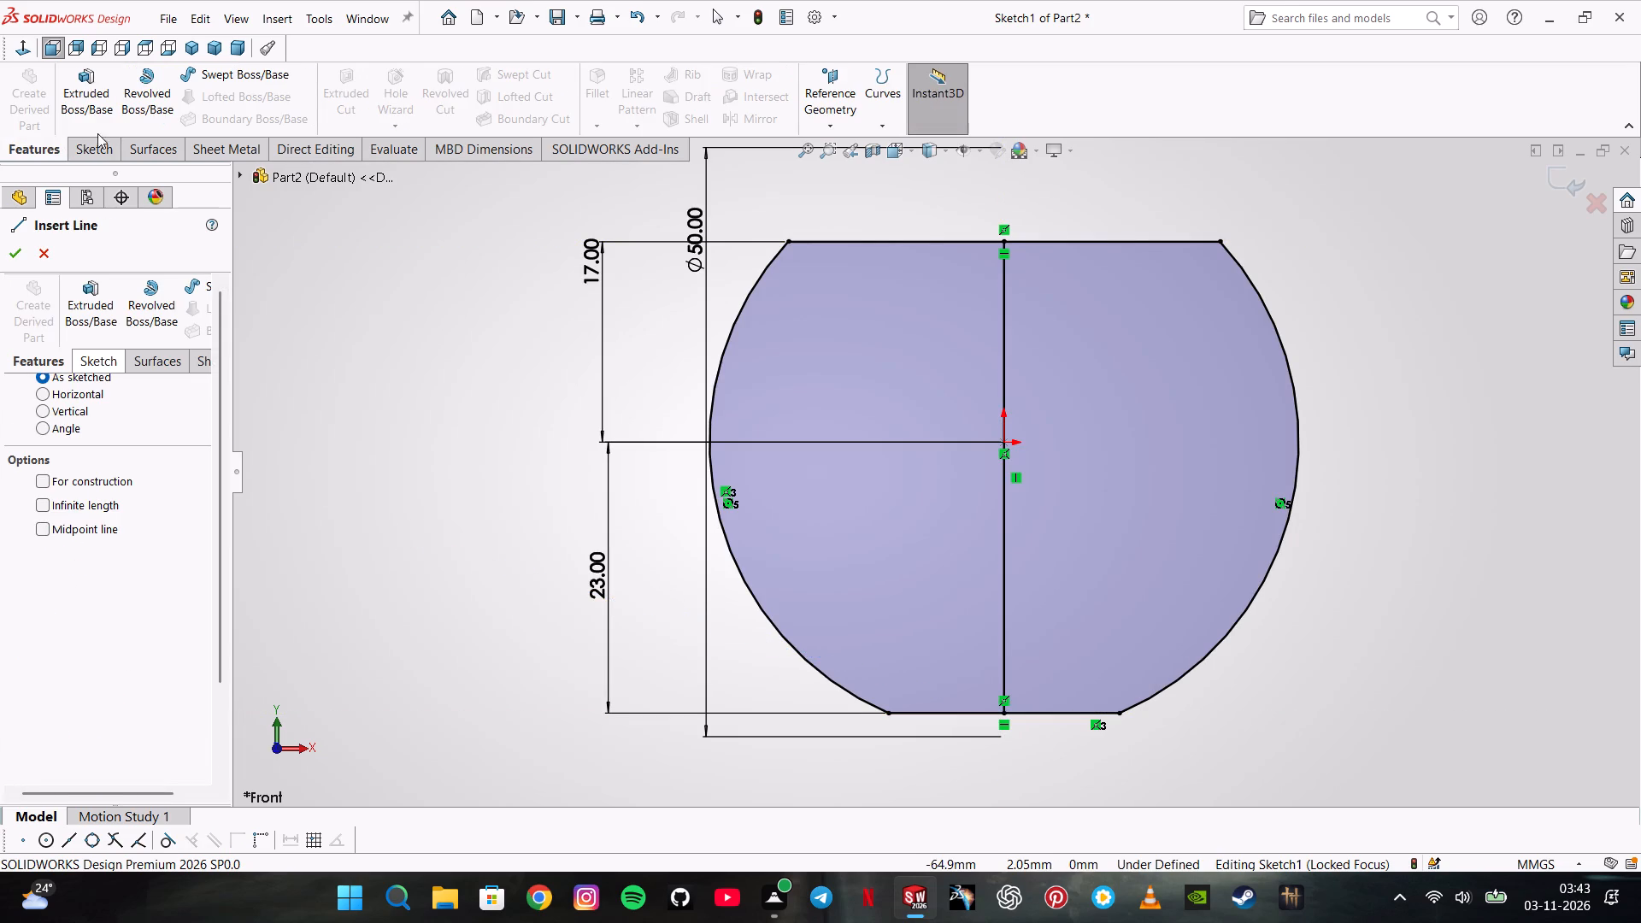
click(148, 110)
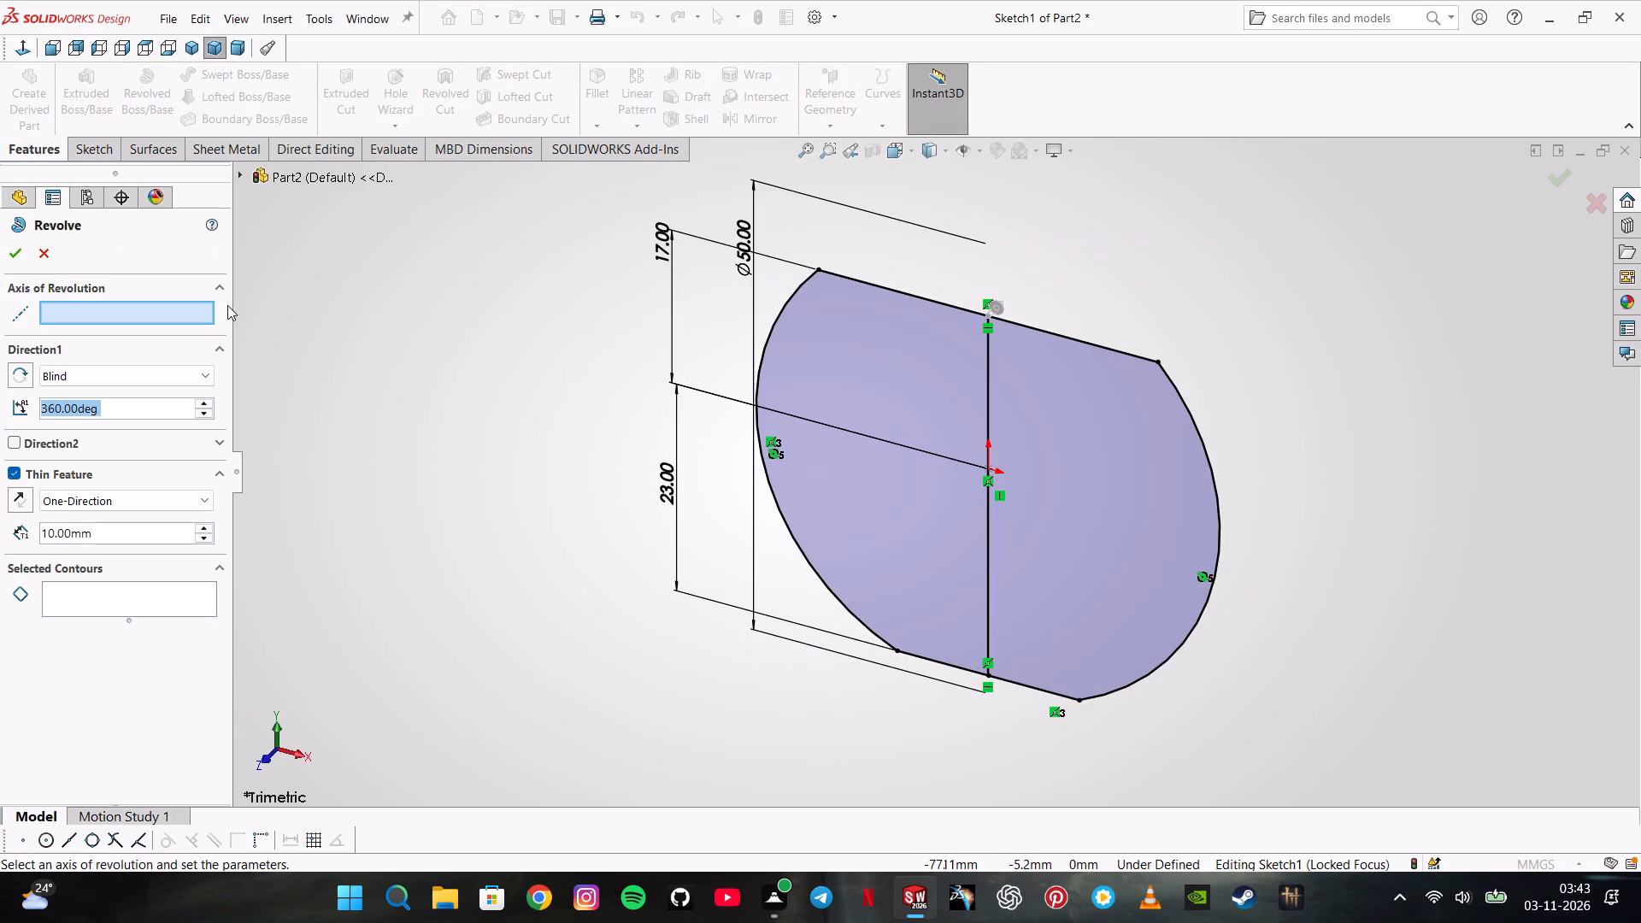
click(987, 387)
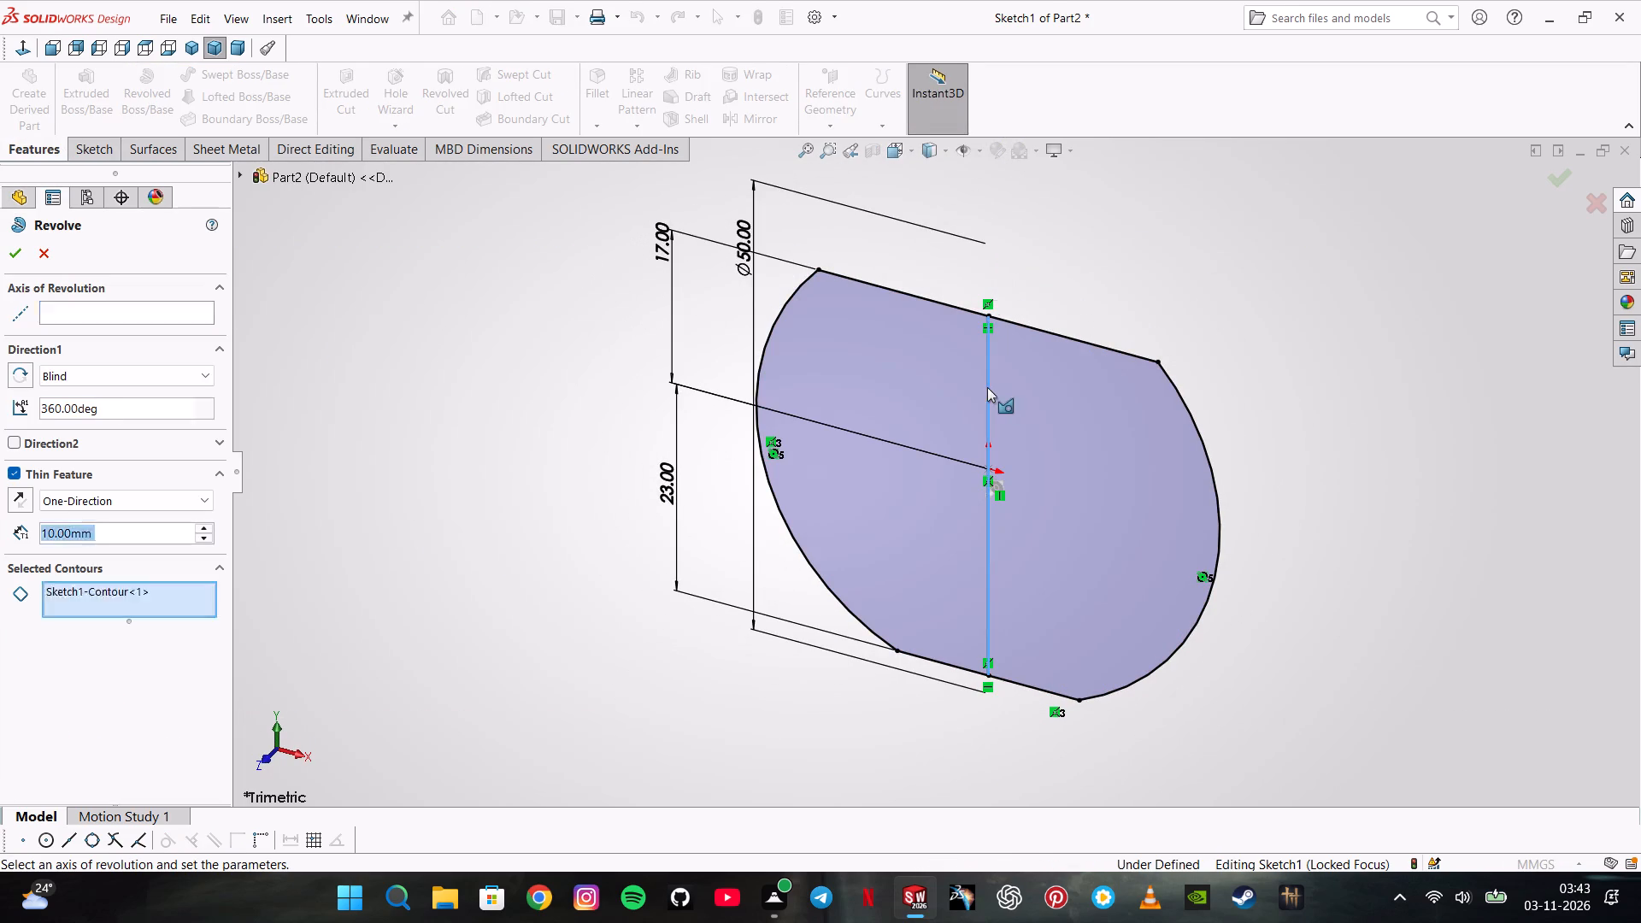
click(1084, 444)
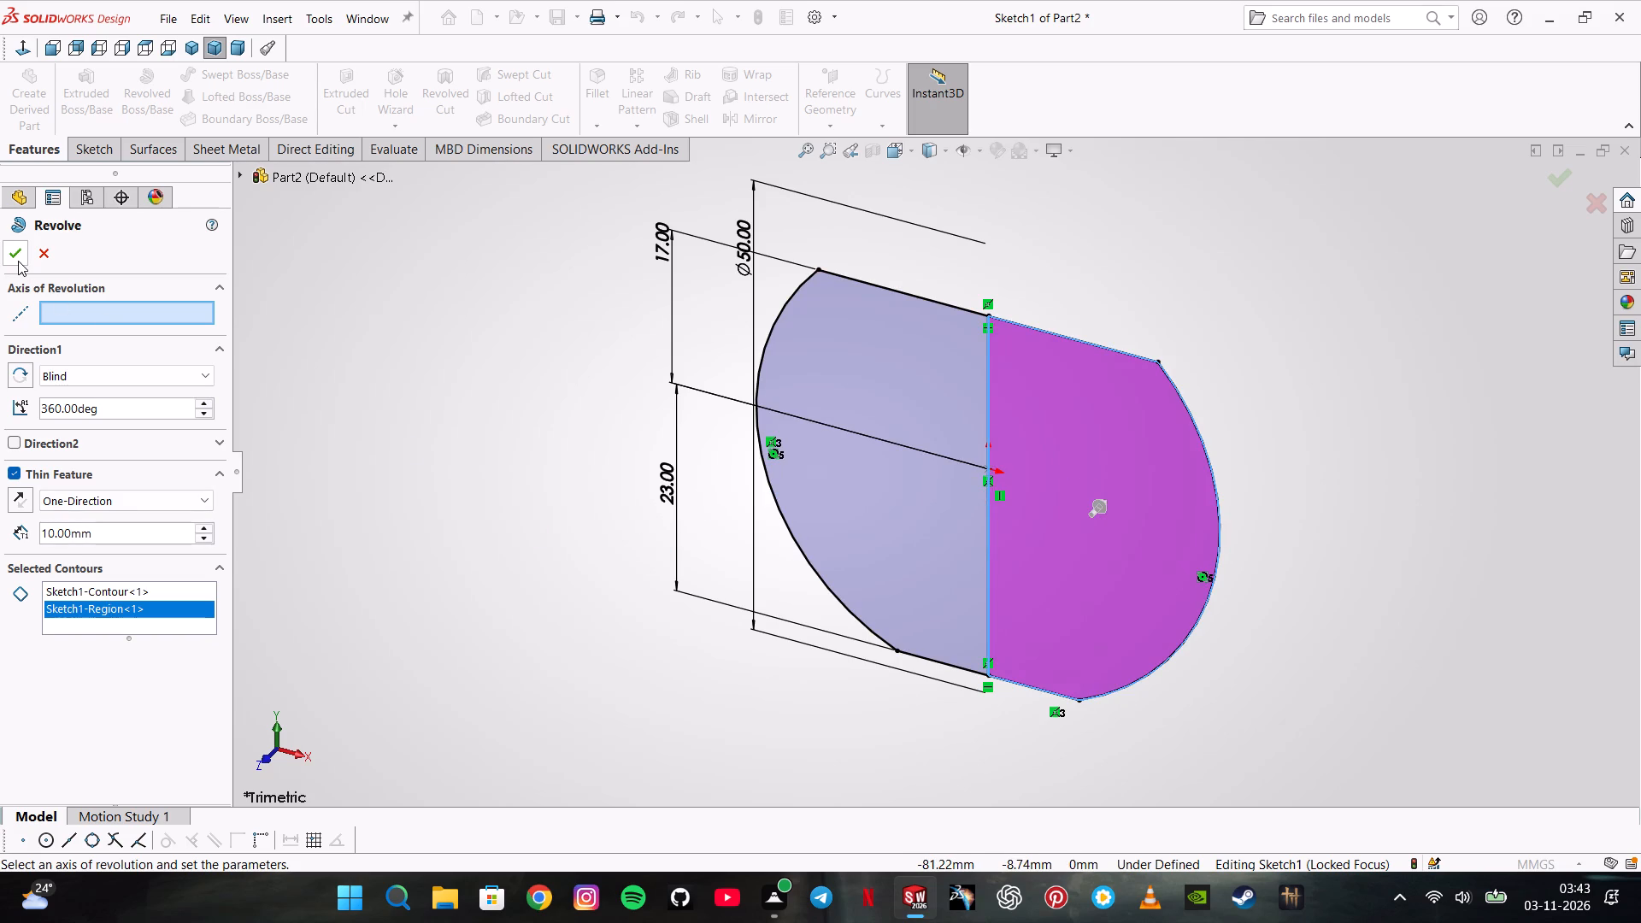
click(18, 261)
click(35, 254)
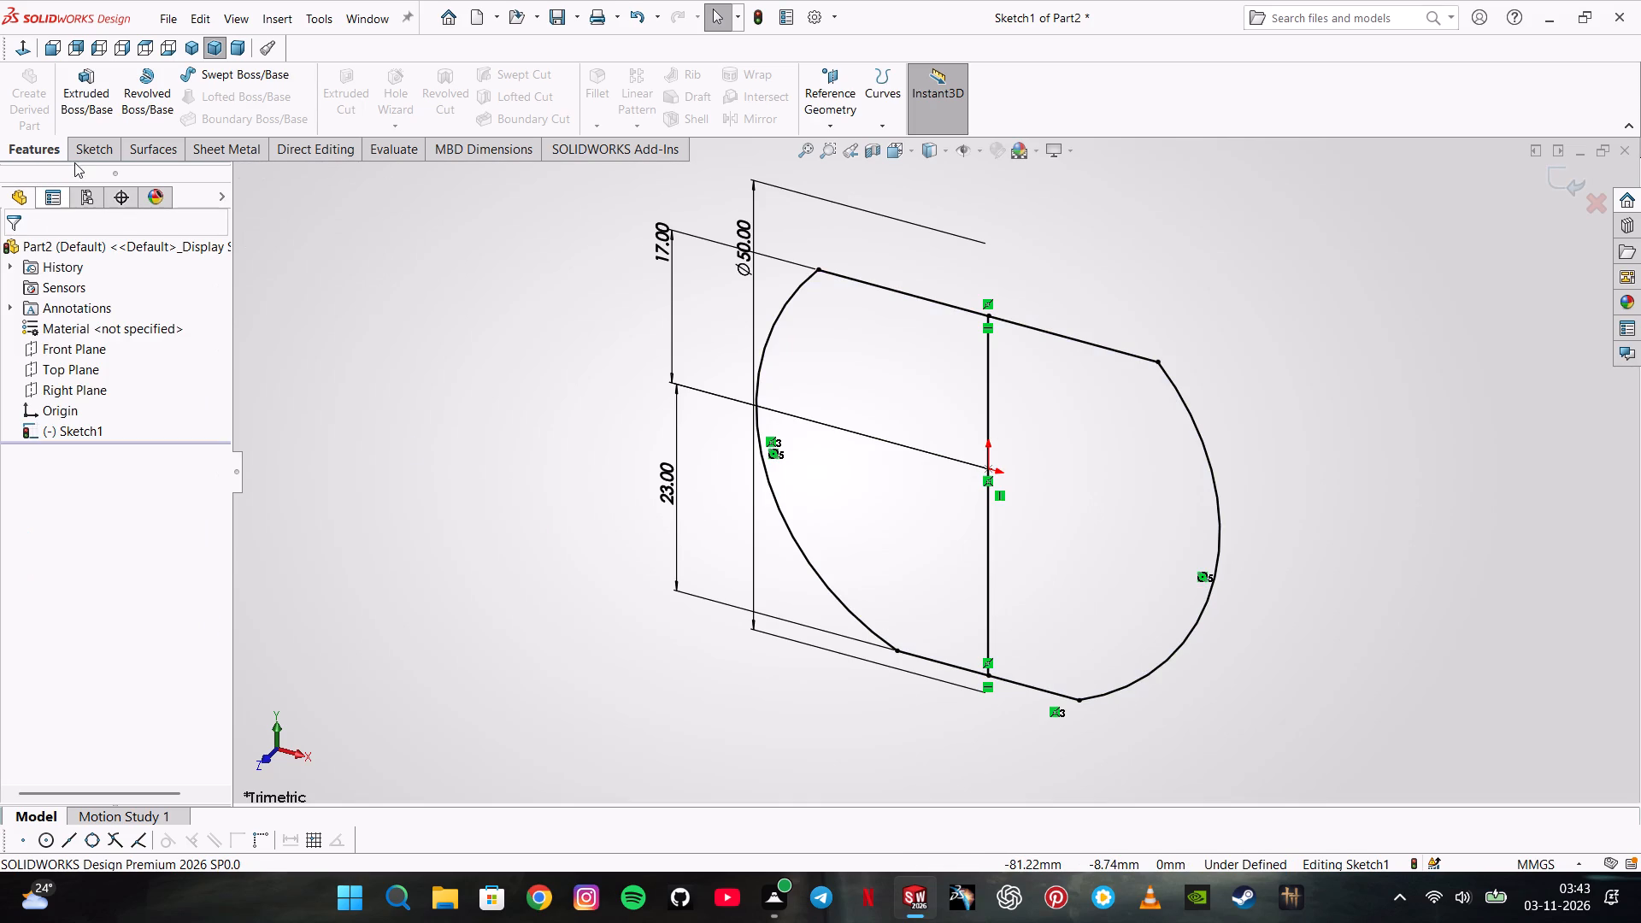
Trim away the left arc and the left halves of both horizontal lines, leaving a closed half profile beside the vertical line.
click(78, 157)
click(277, 104)
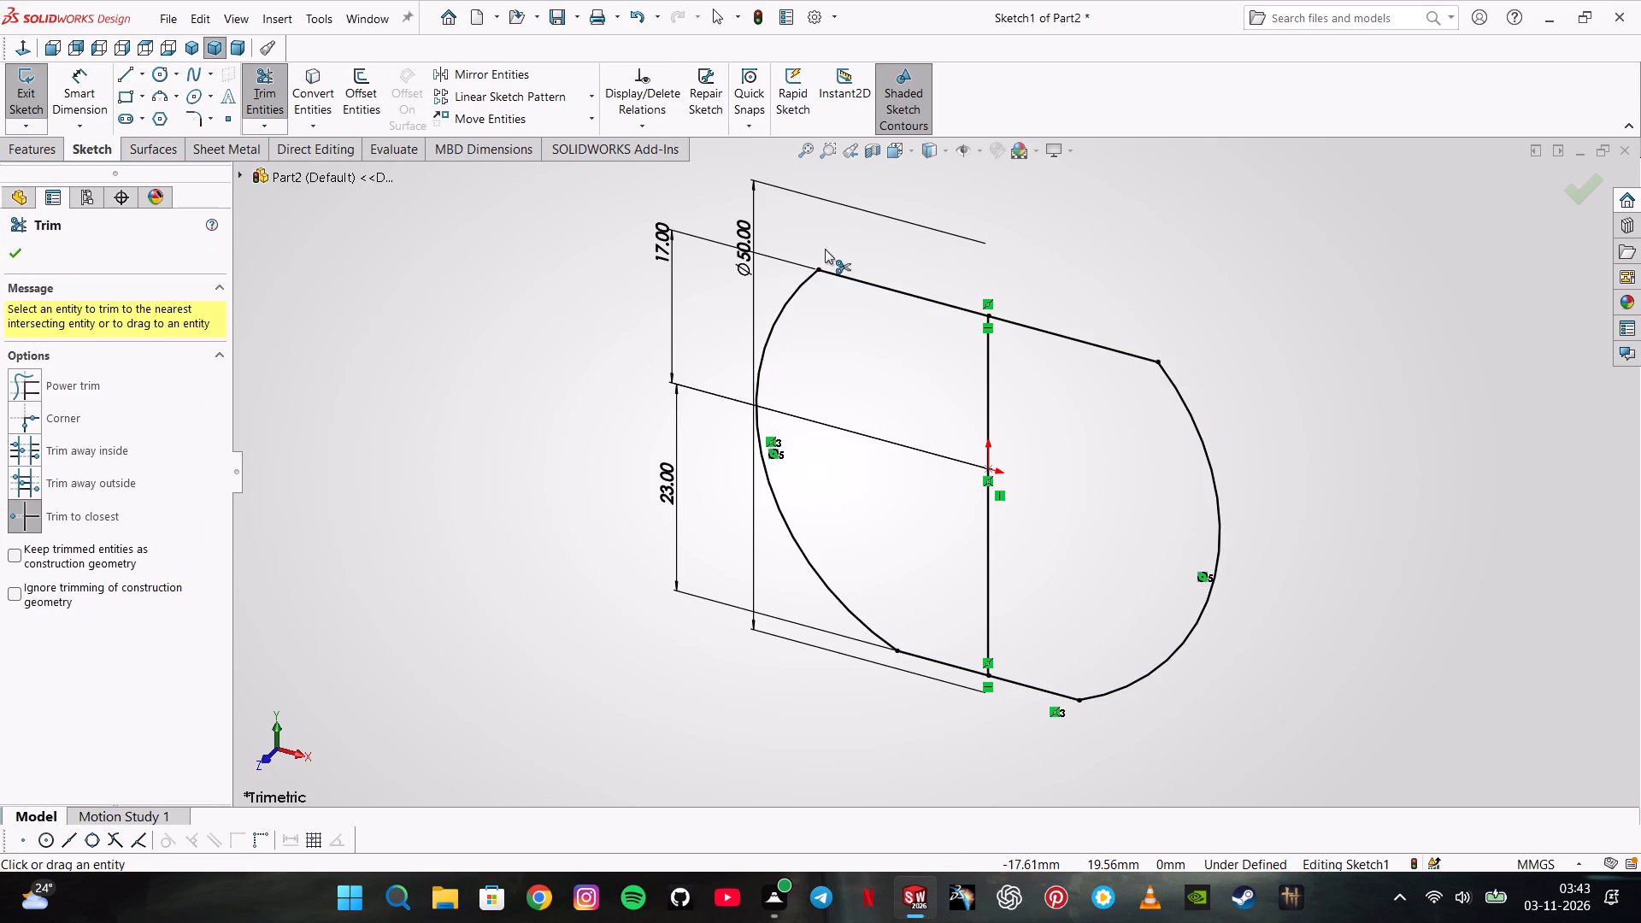
click(876, 286)
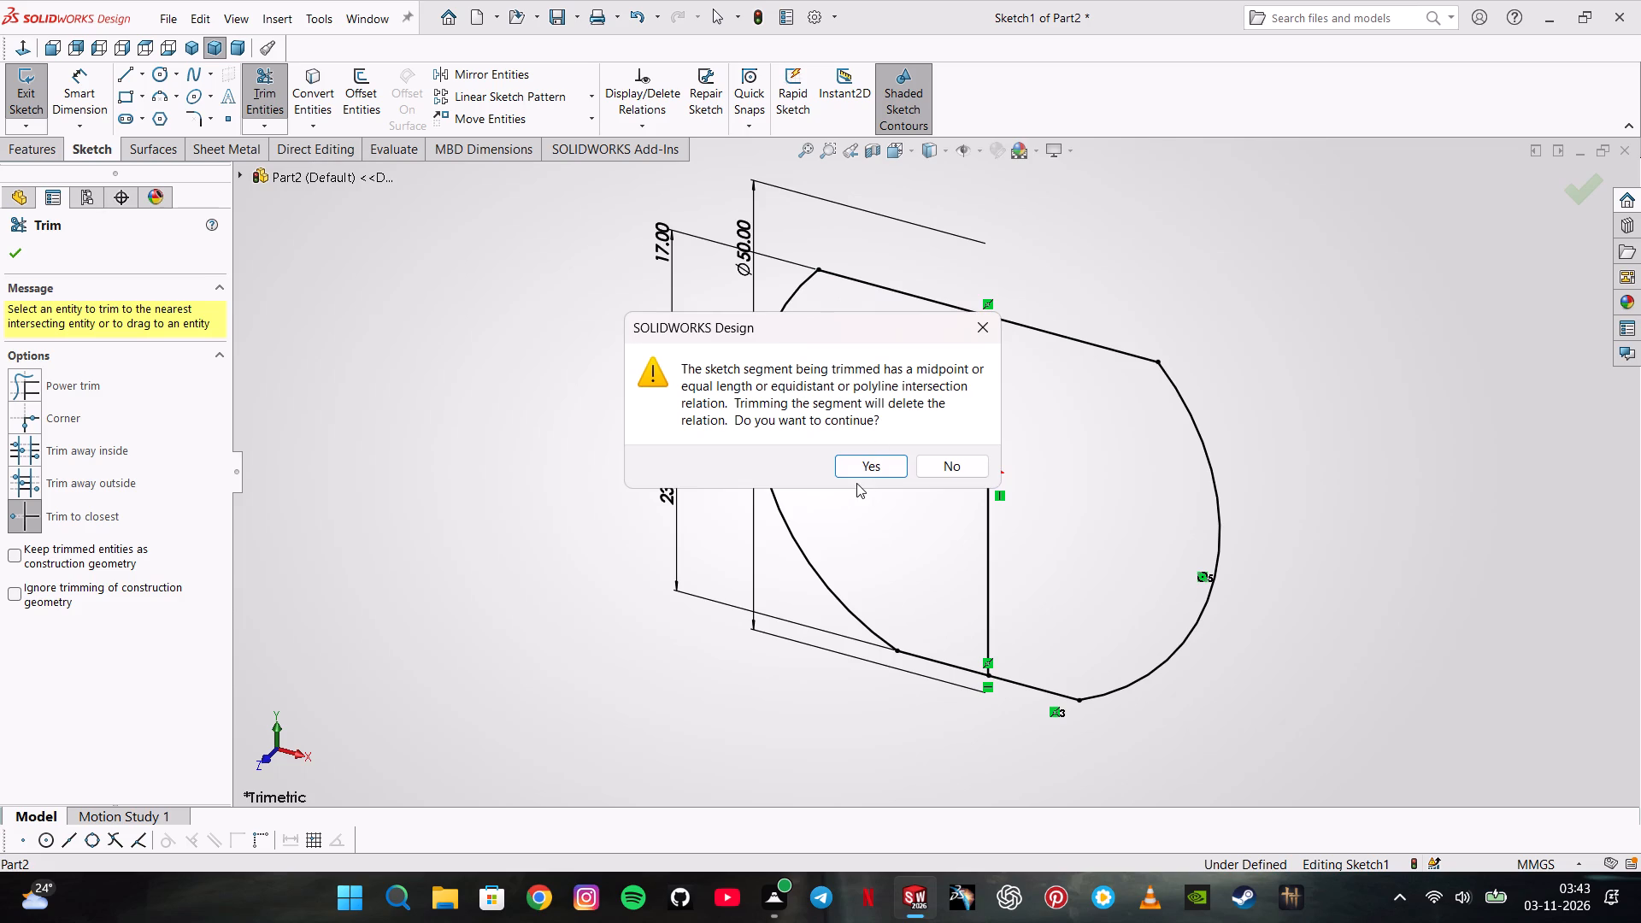
click(874, 468)
click(780, 305)
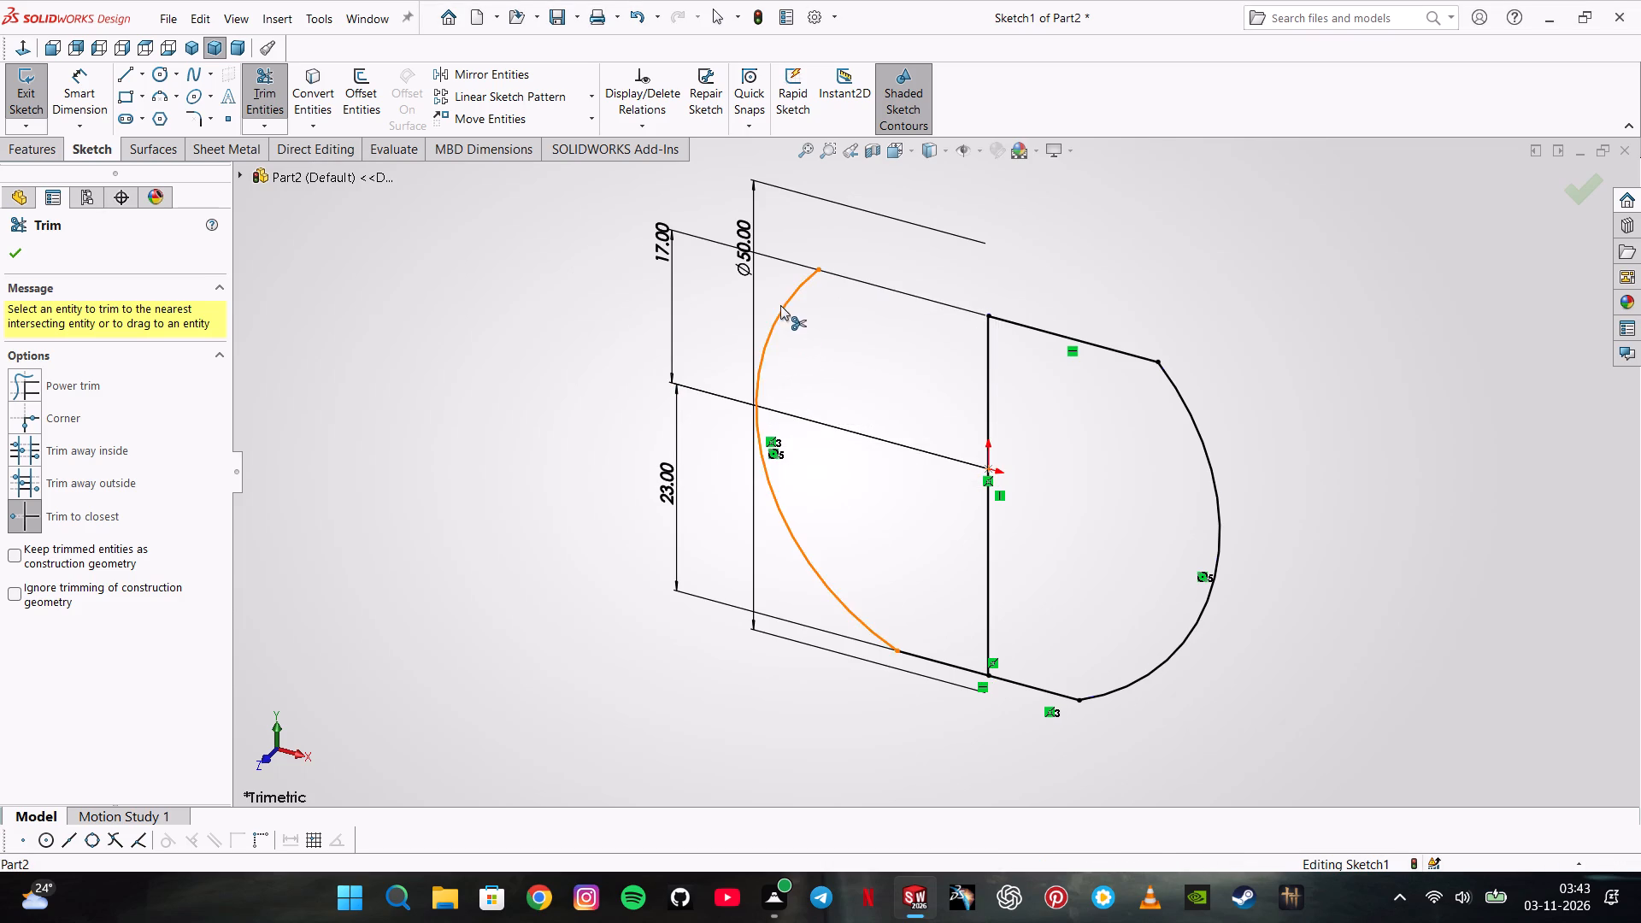
click(920, 661)
click(920, 652)
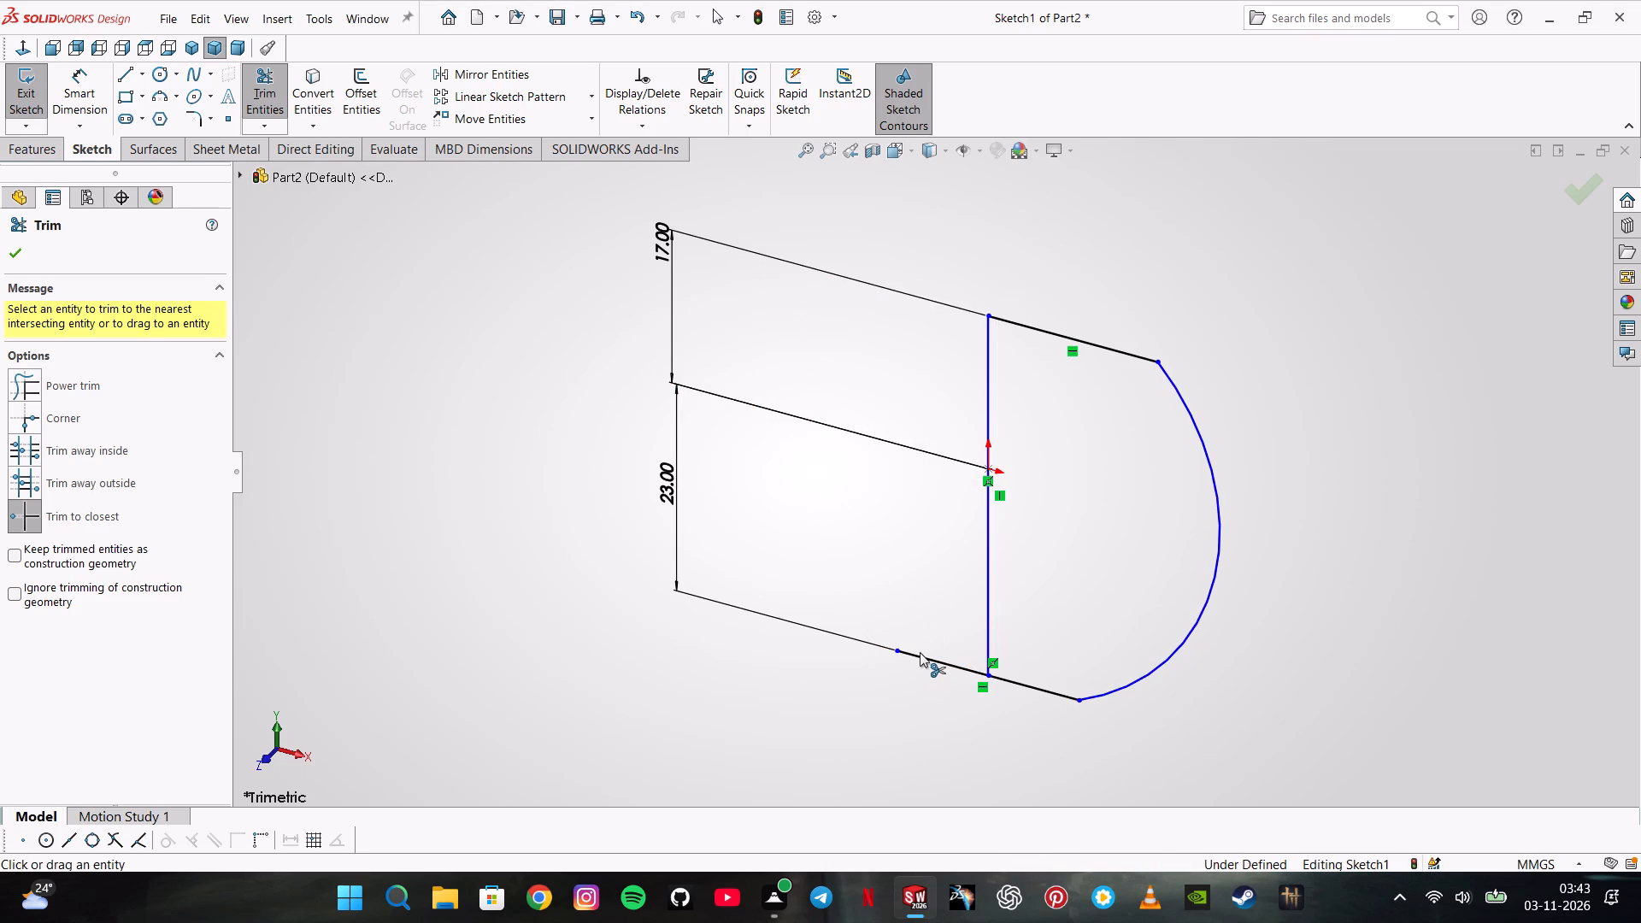
click(921, 653)
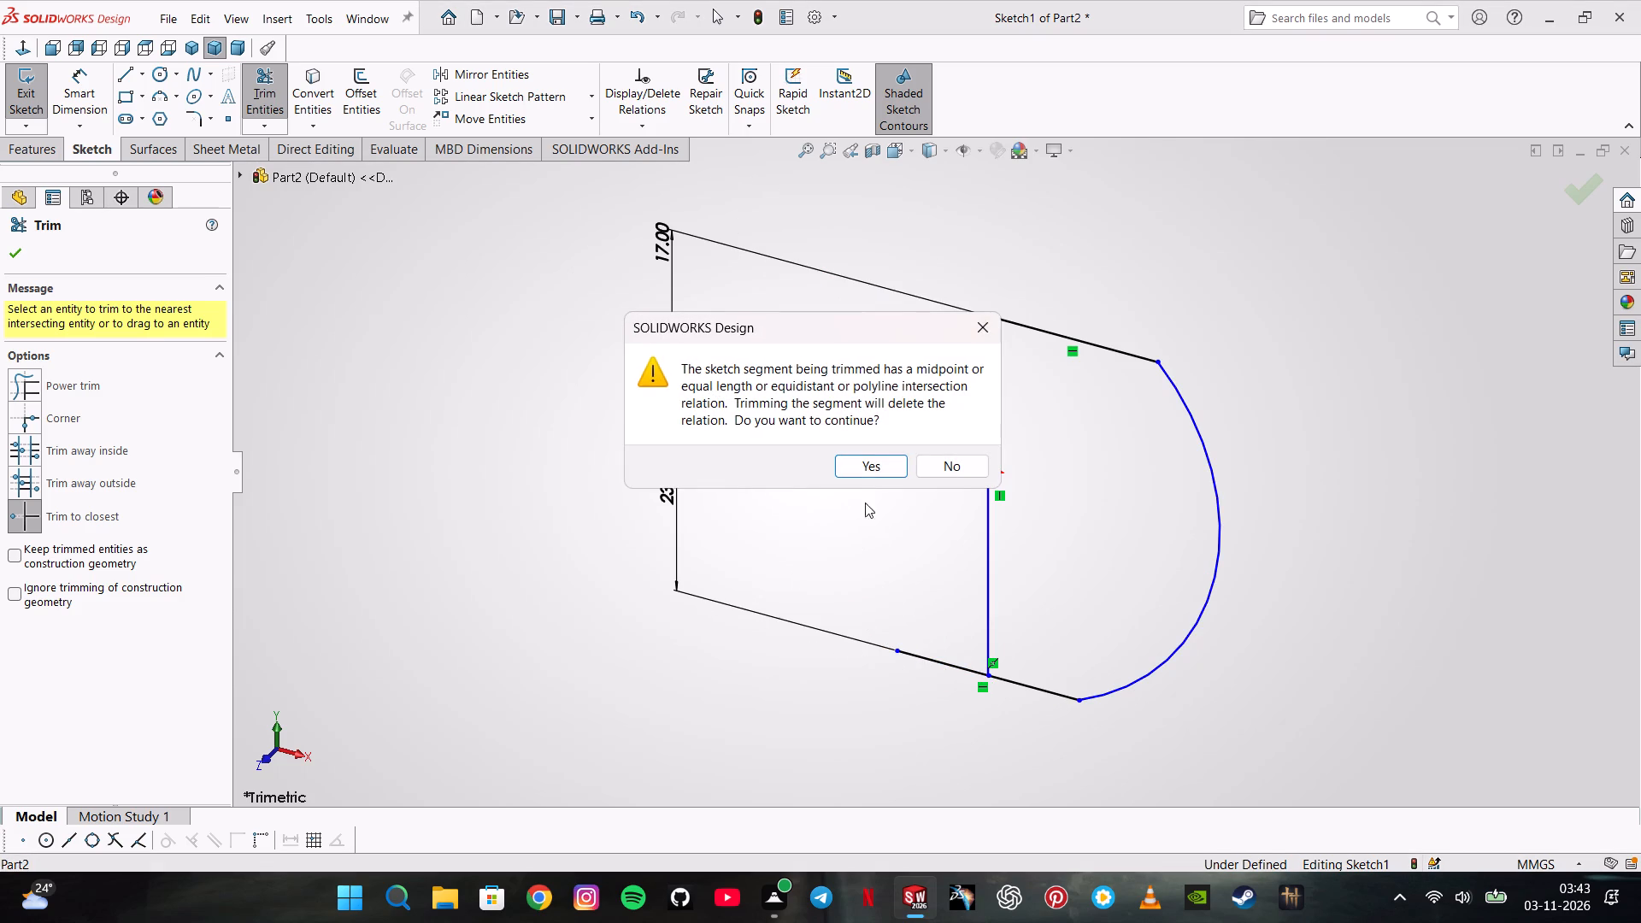
click(869, 467)
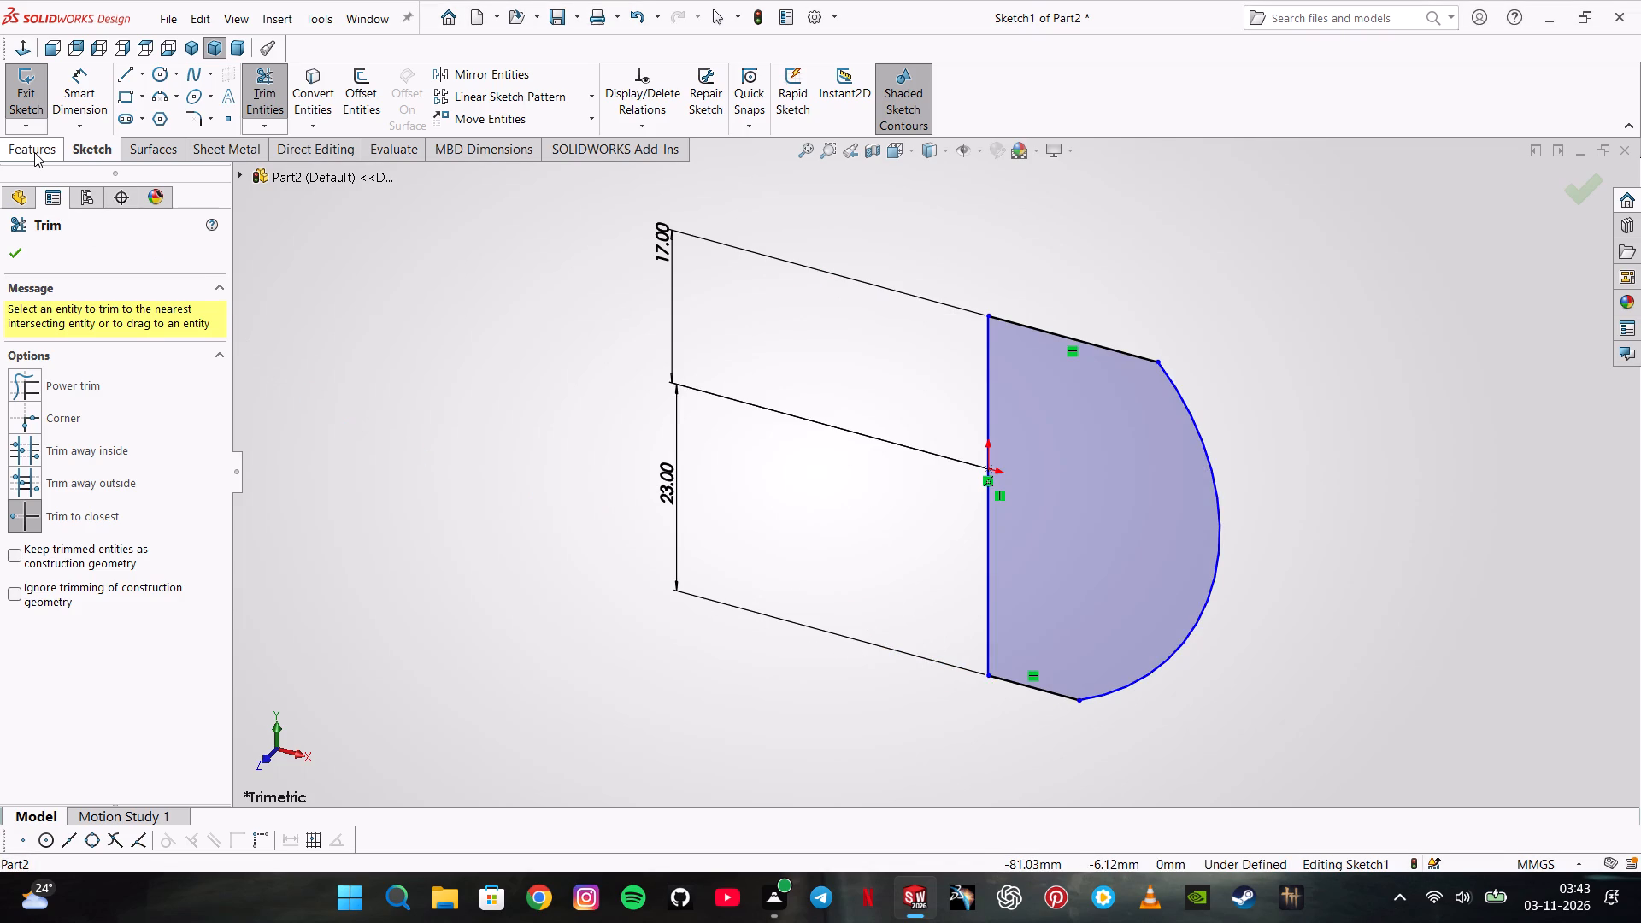
Revolve the half profile 360 degrees about the vertical line as a solid.
click(34, 150)
click(158, 108)
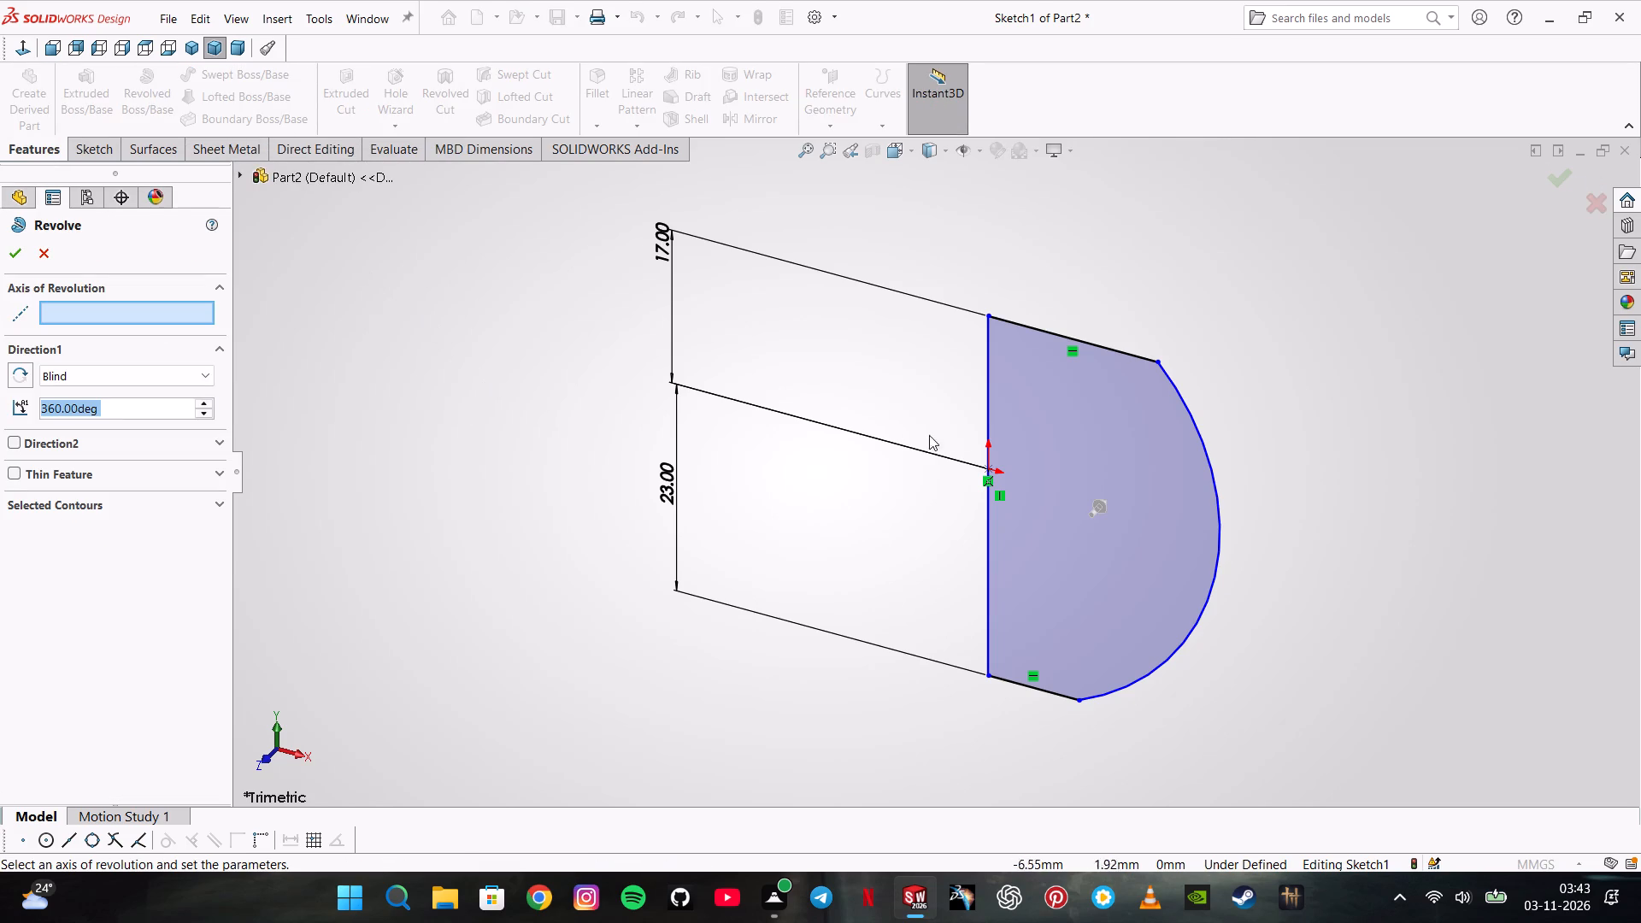
click(992, 422)
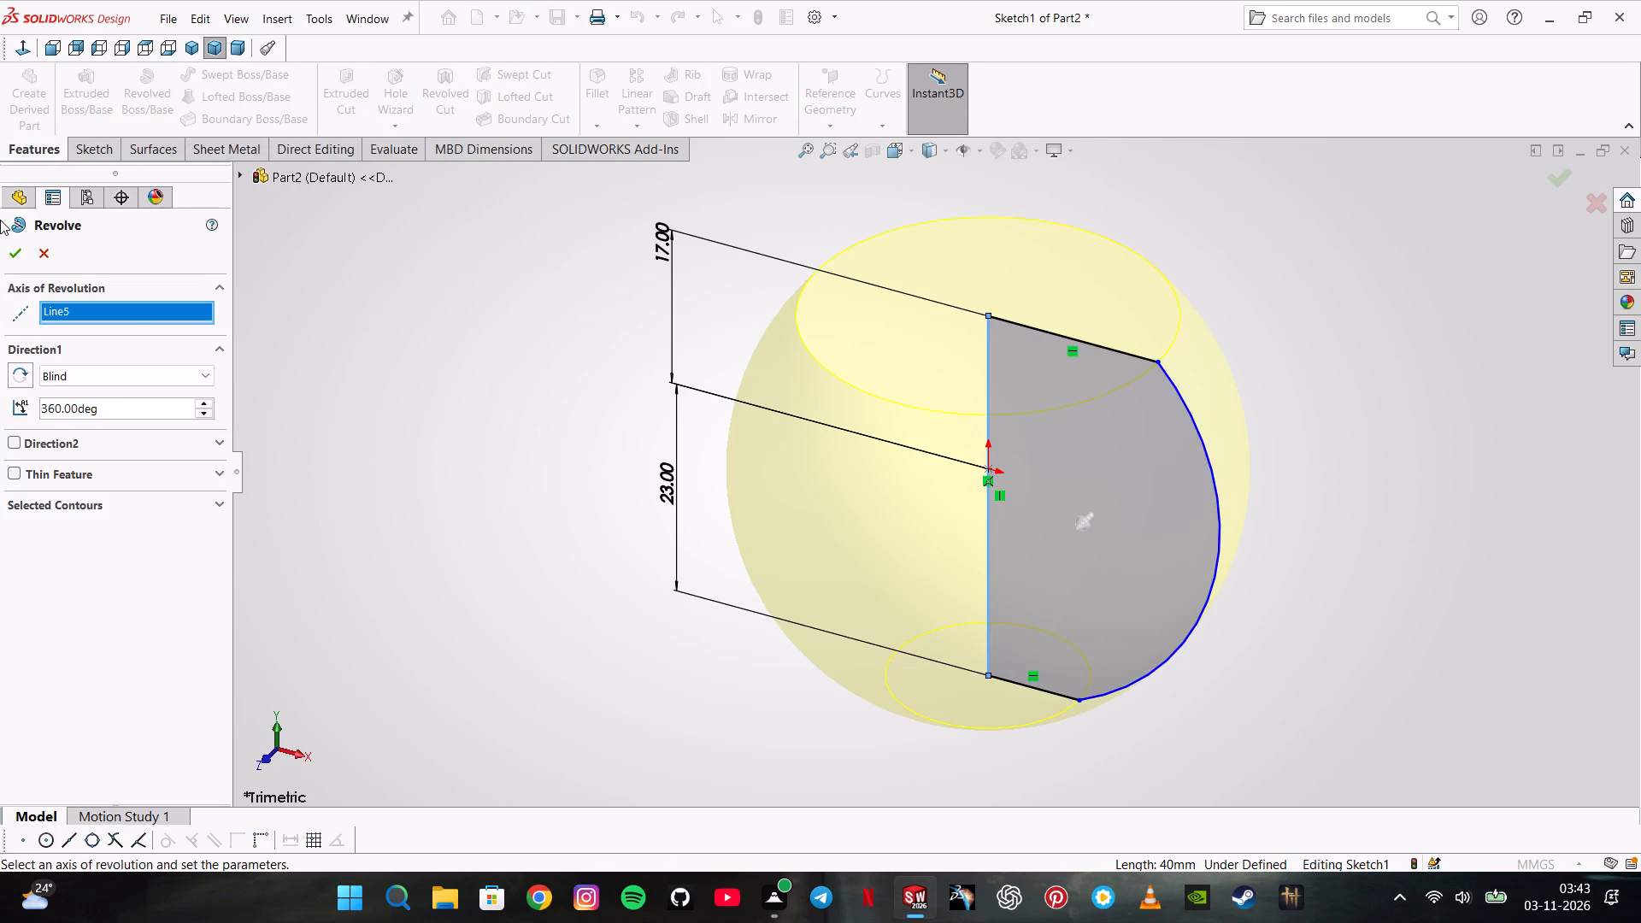
click(25, 264)
click(480, 362)
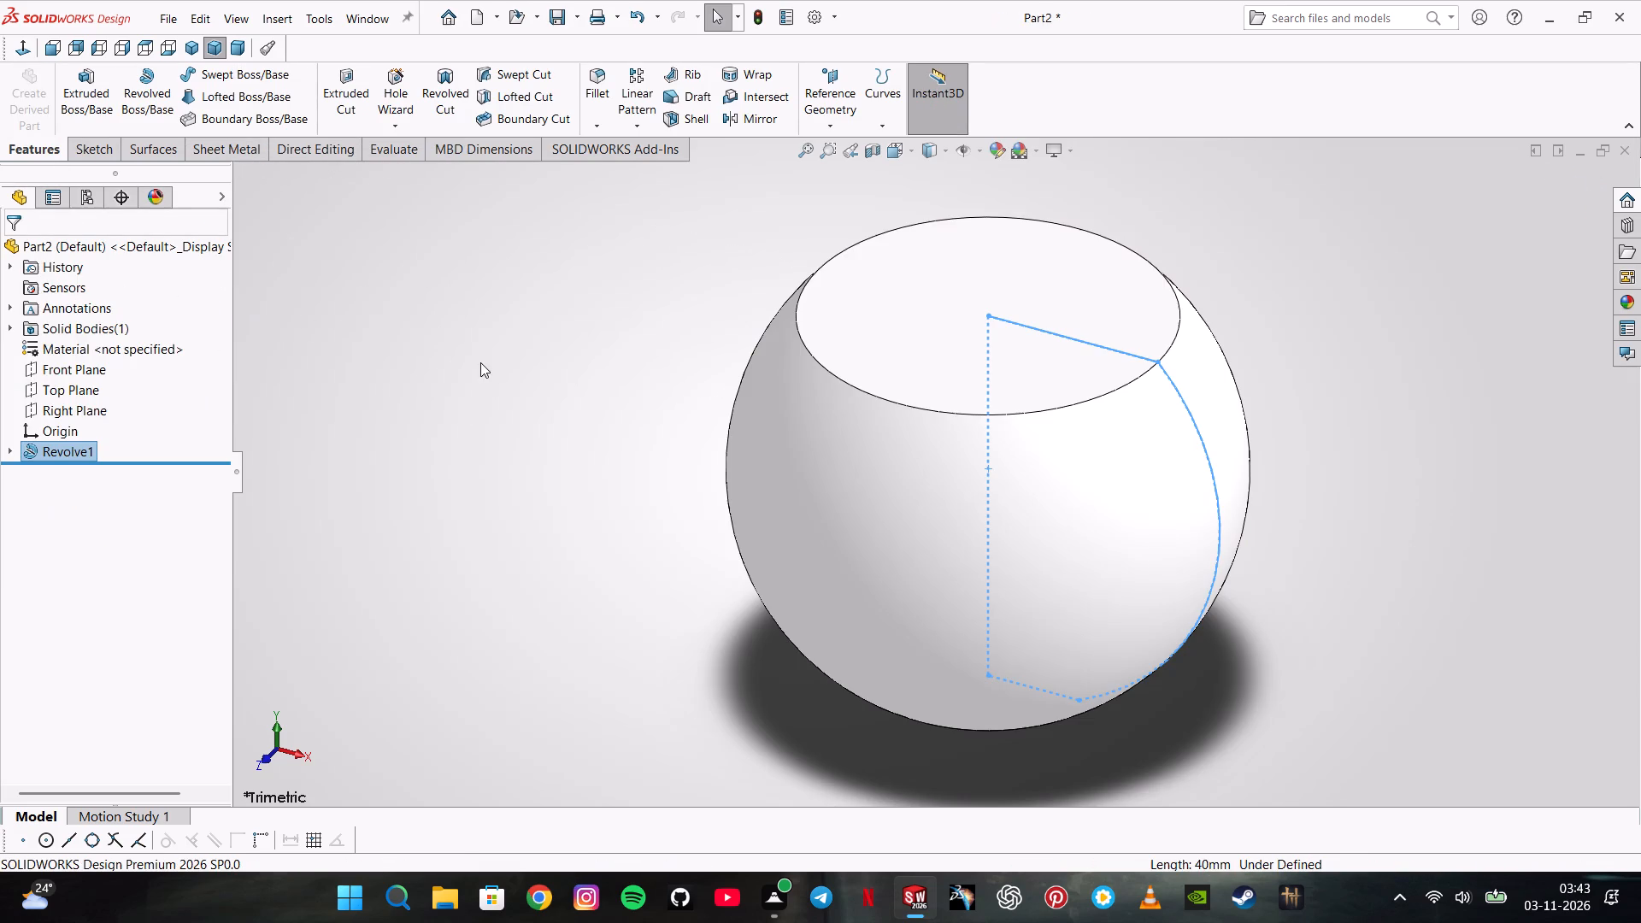
Apply a different scene to the part display.
click(1036, 158)
click(1050, 215)
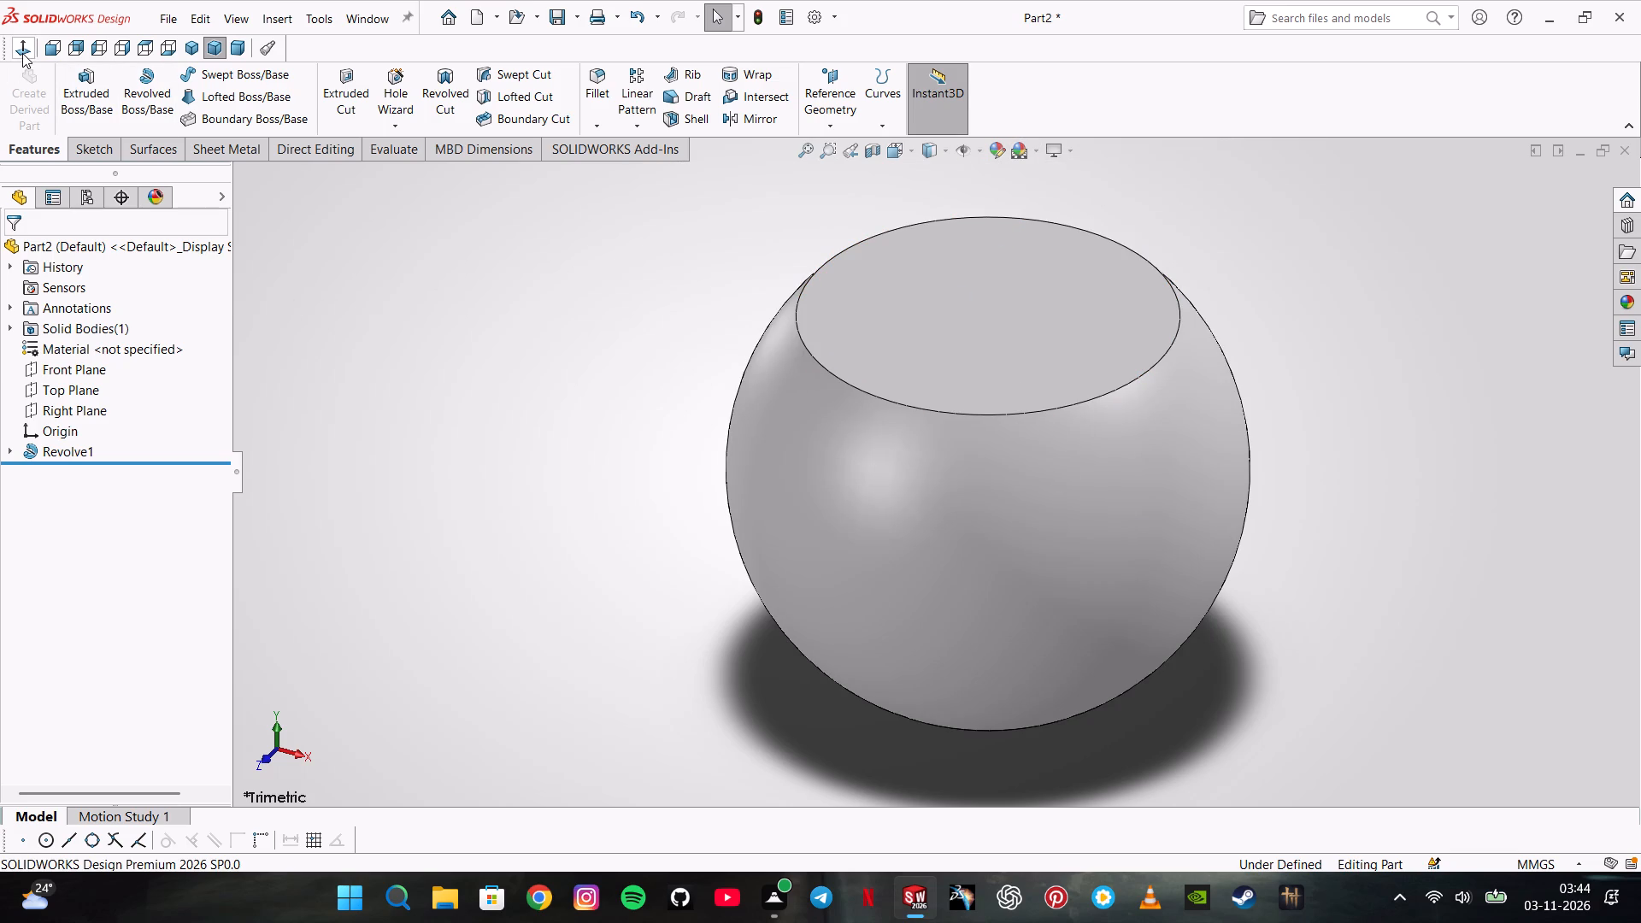
Start a sketch on the flat top face of the revolved body.
click(22, 51)
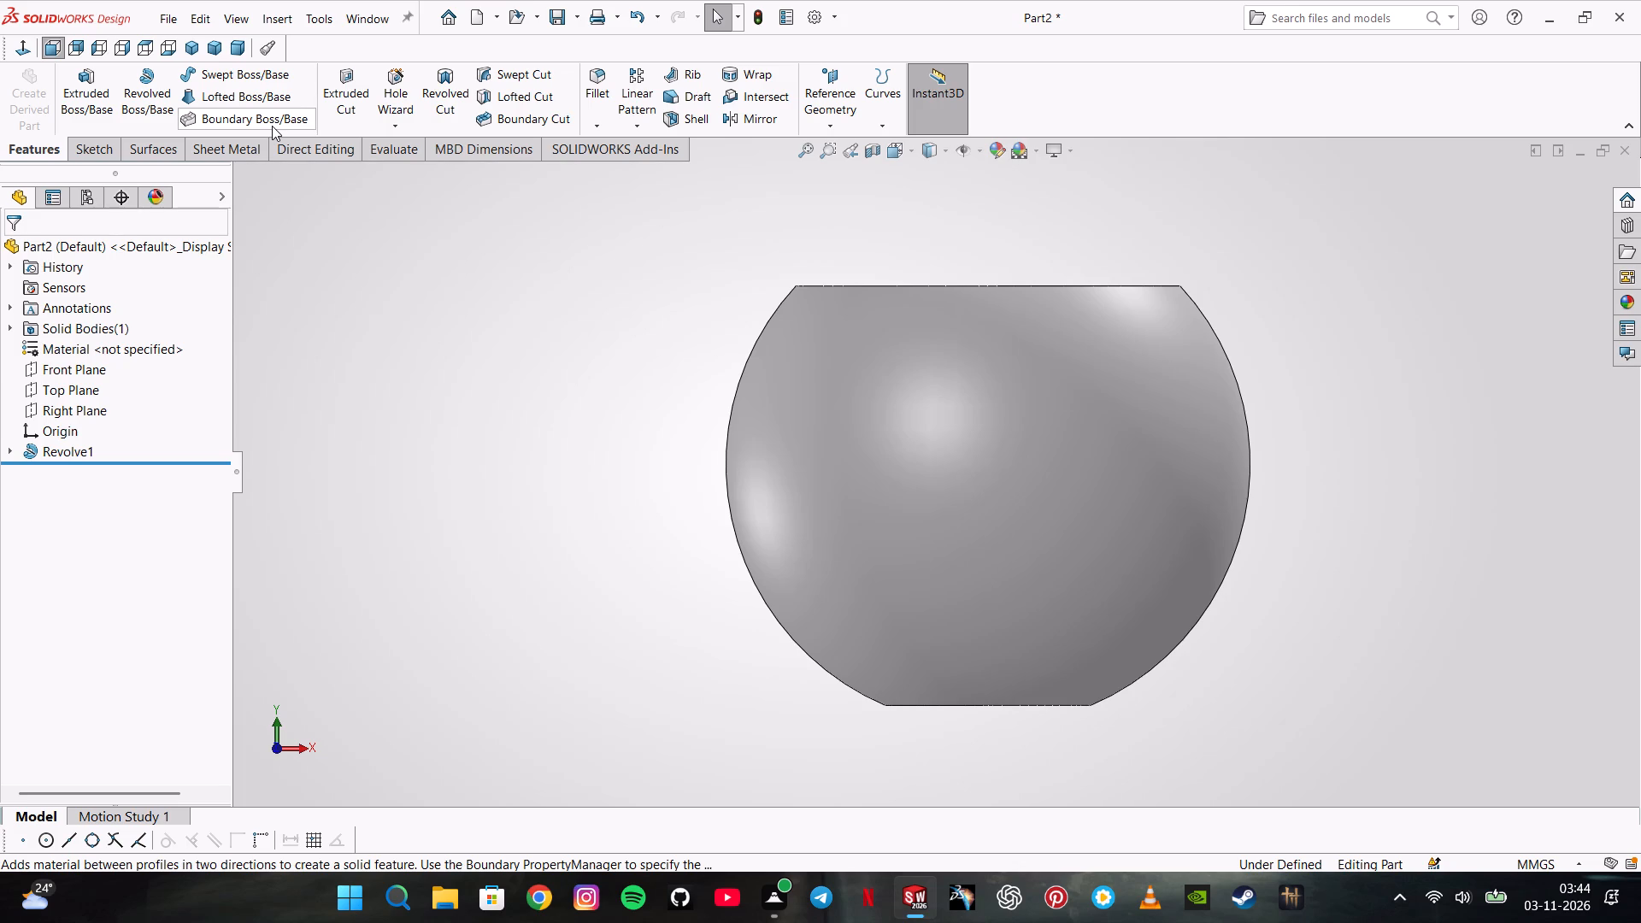
middle_drag(697, 103, 709, 141)
middle_drag(868, 224, 868, 224)
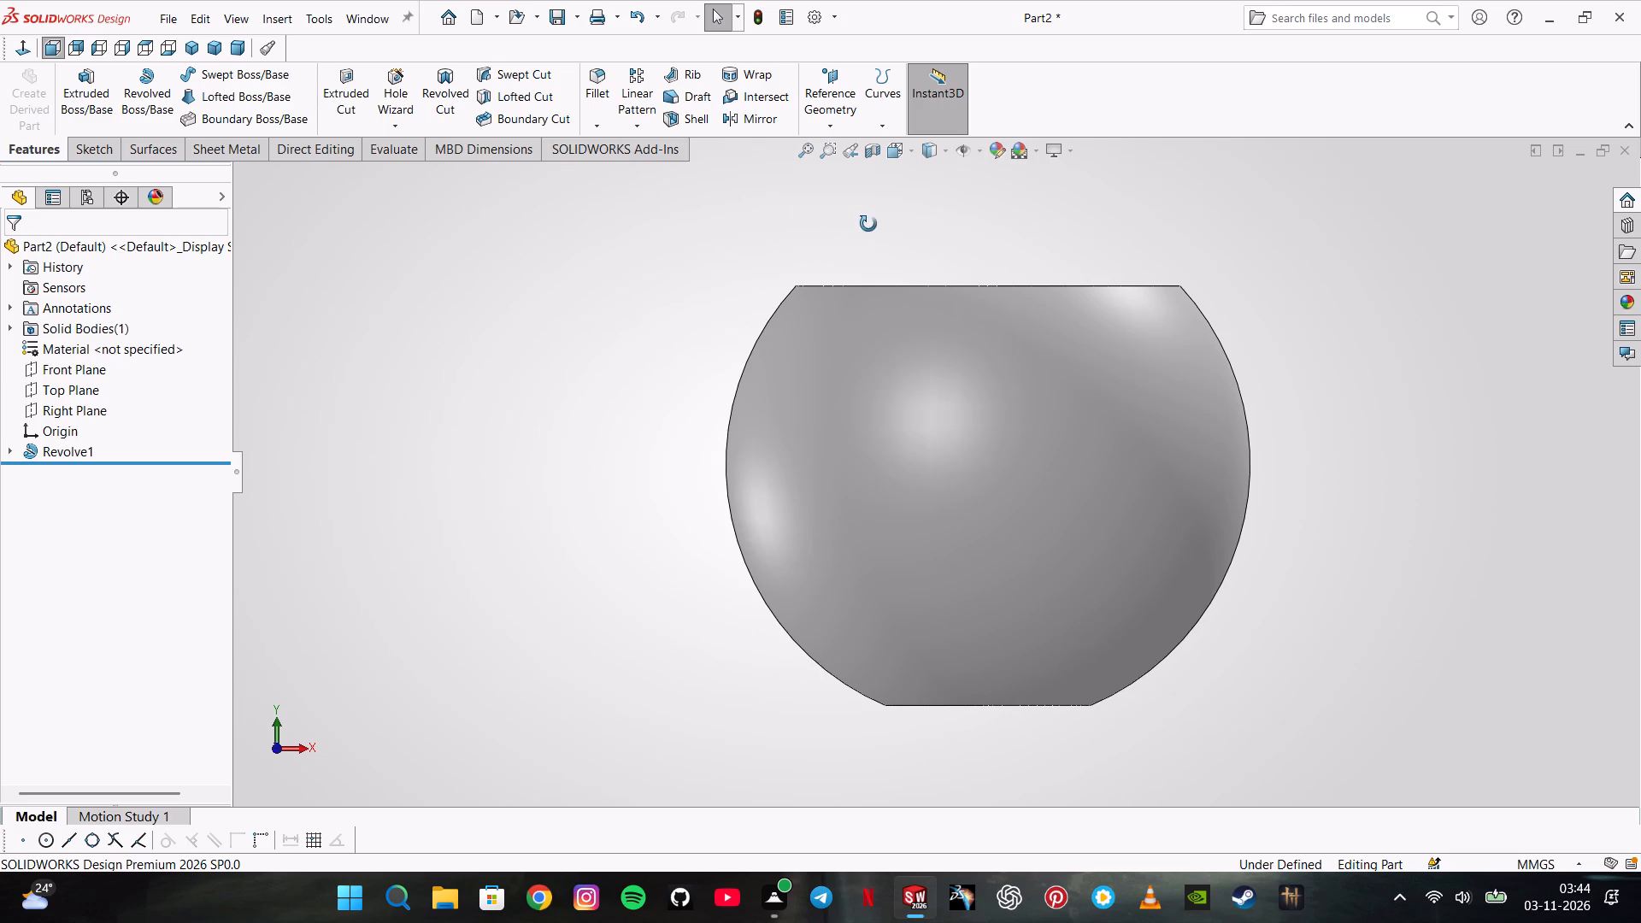
middle_drag(868, 224, 816, 332)
click(875, 326)
click(957, 273)
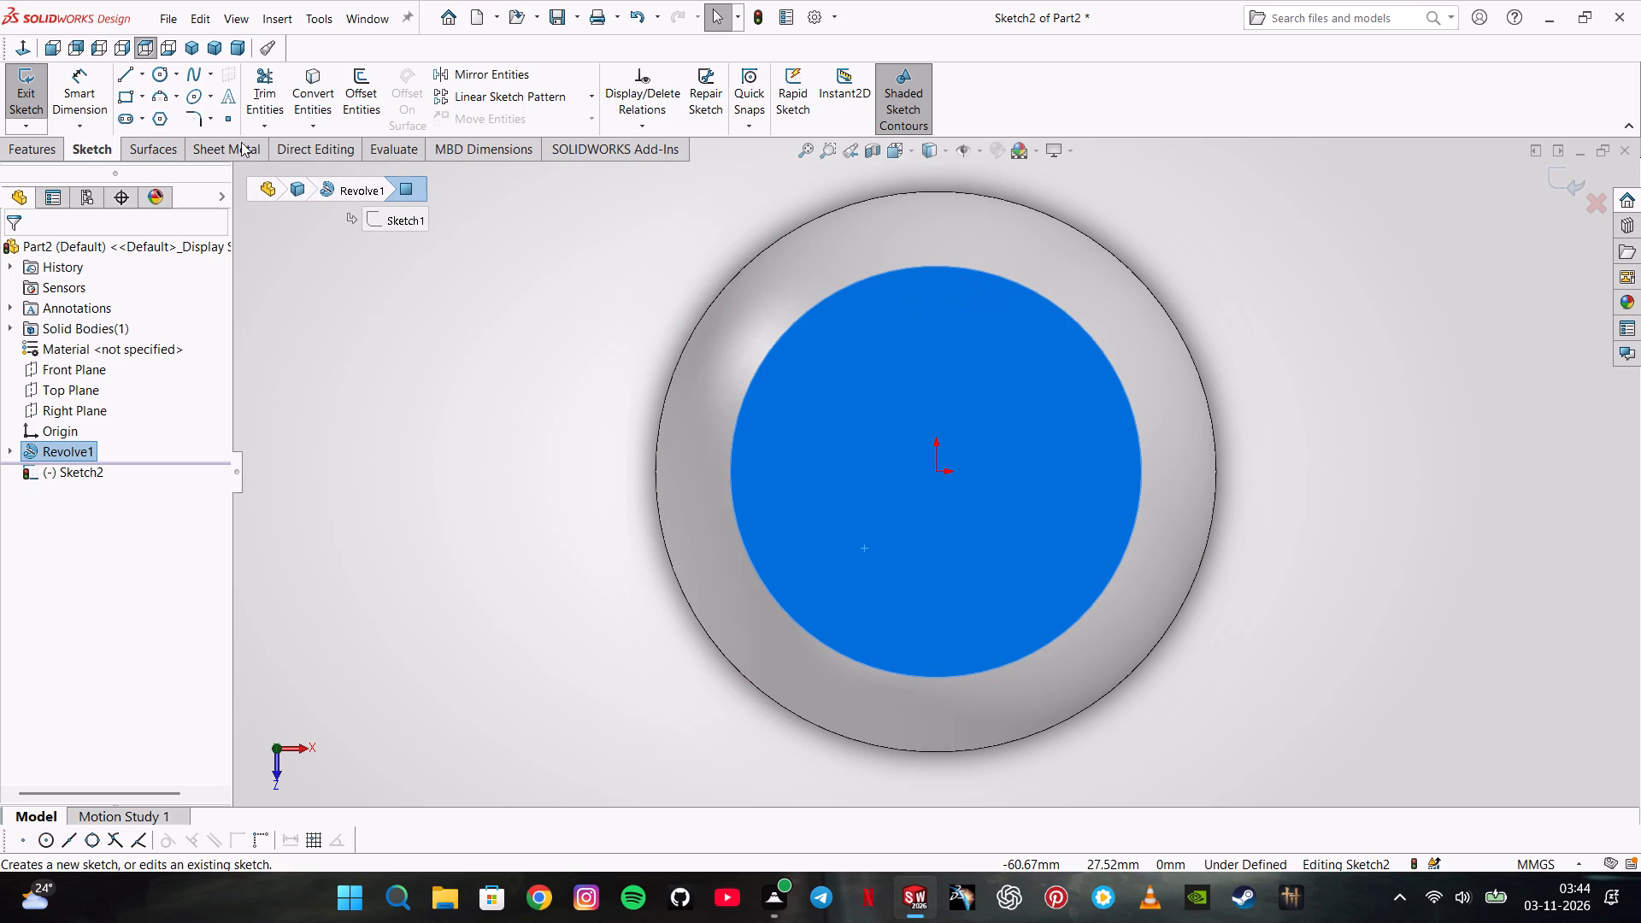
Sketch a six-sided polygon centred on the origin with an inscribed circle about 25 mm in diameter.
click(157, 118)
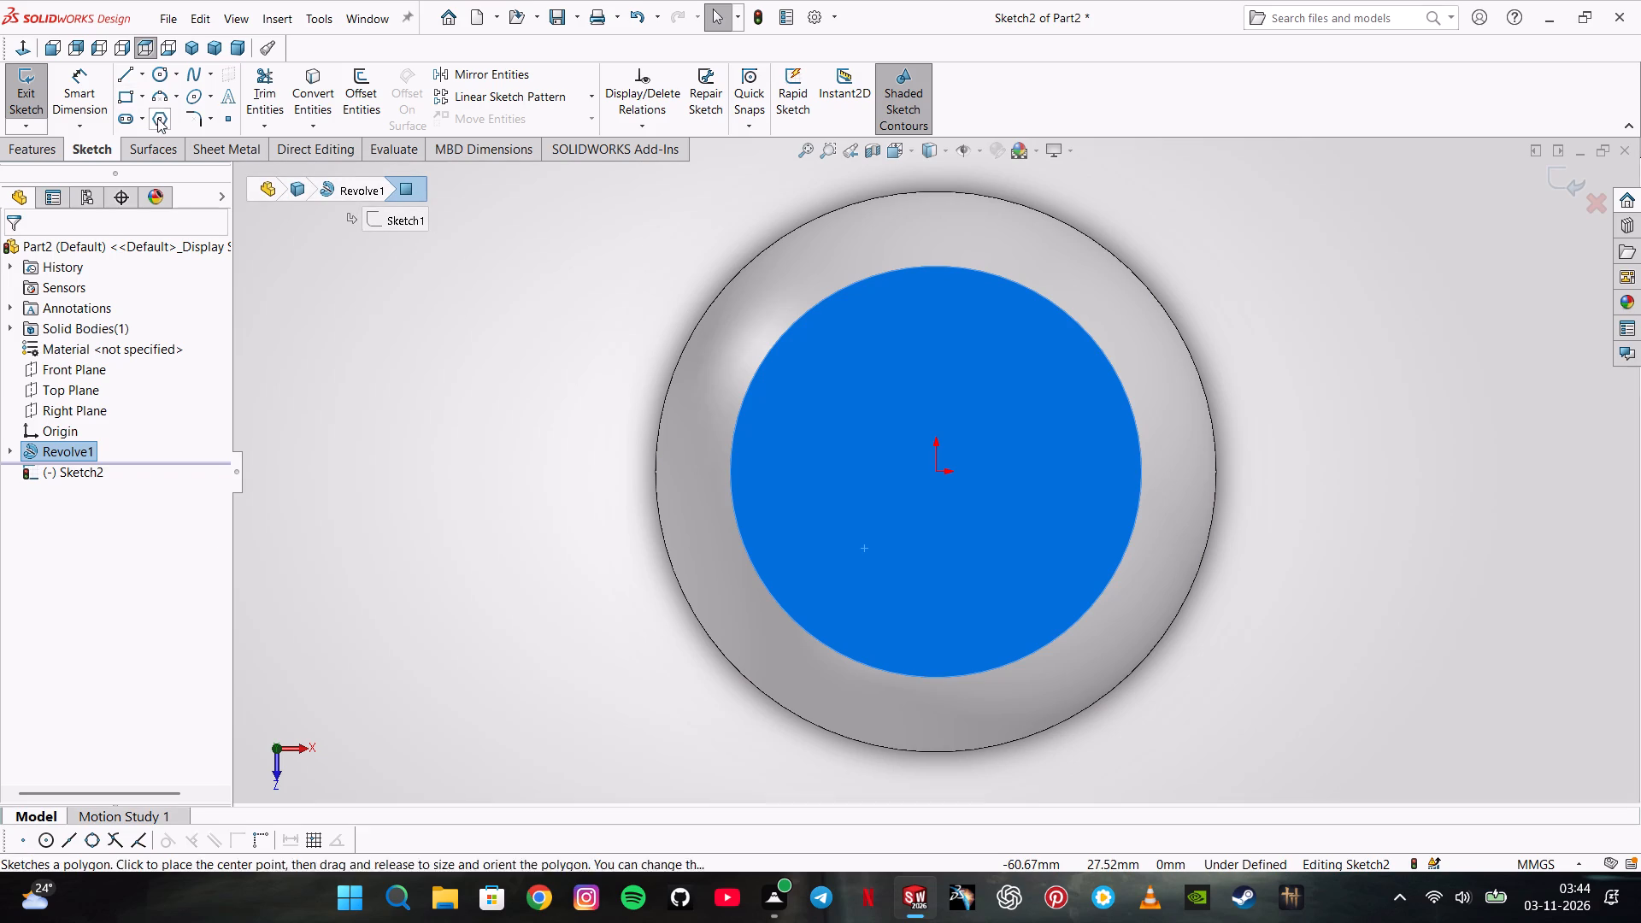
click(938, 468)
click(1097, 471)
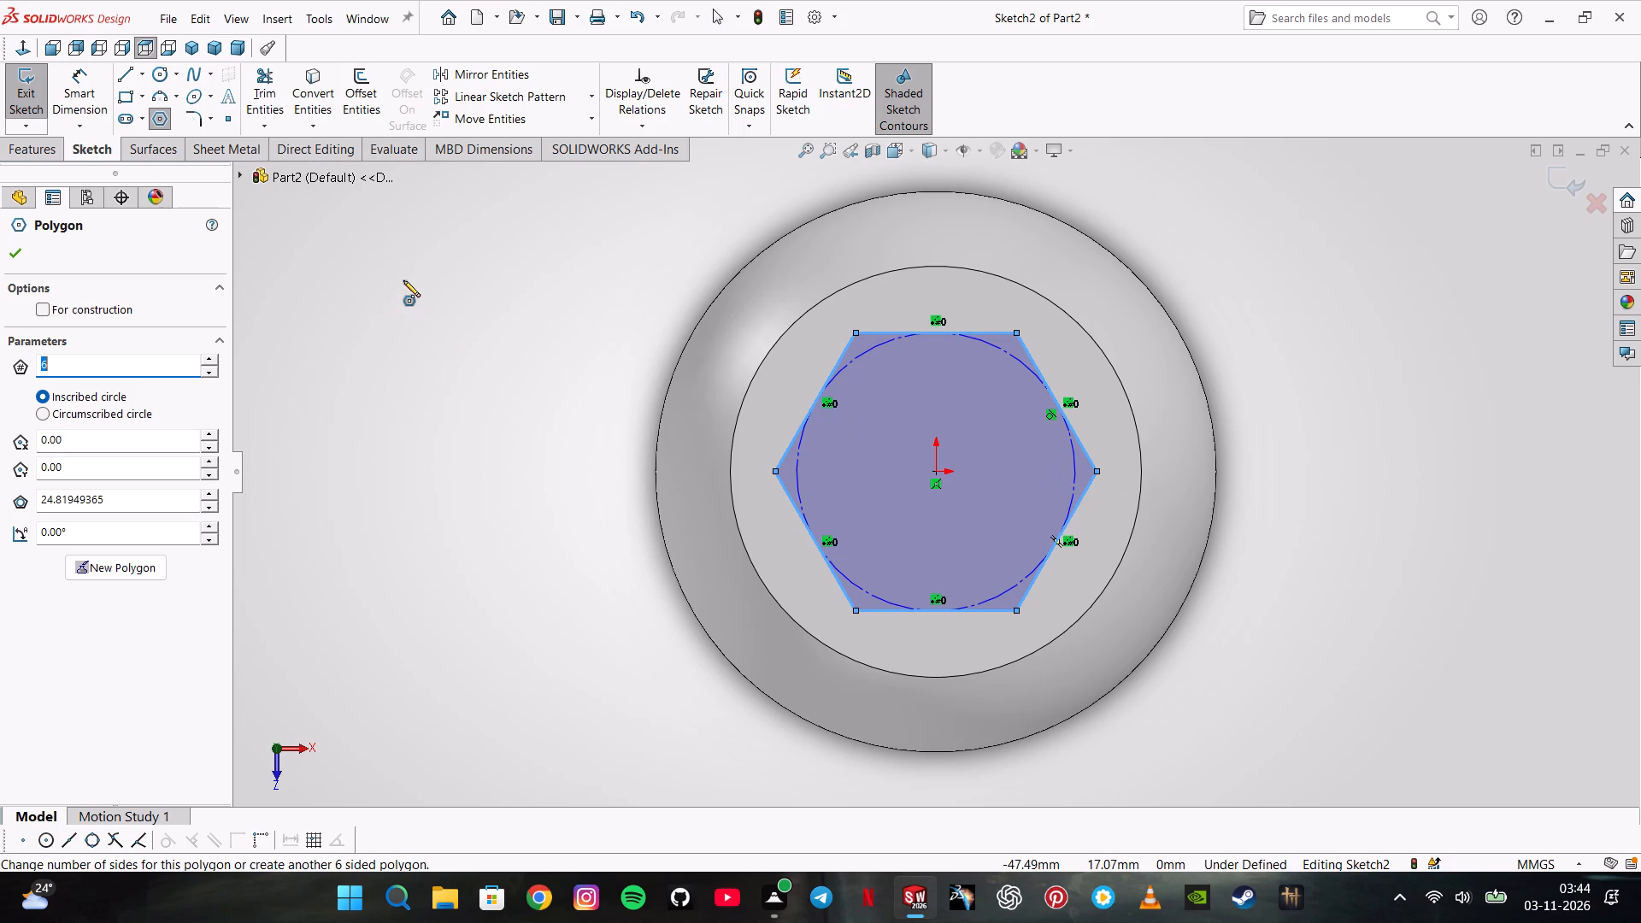
Sketch a circle centred on the origin and dimension its diameter at 19 mm.
click(159, 73)
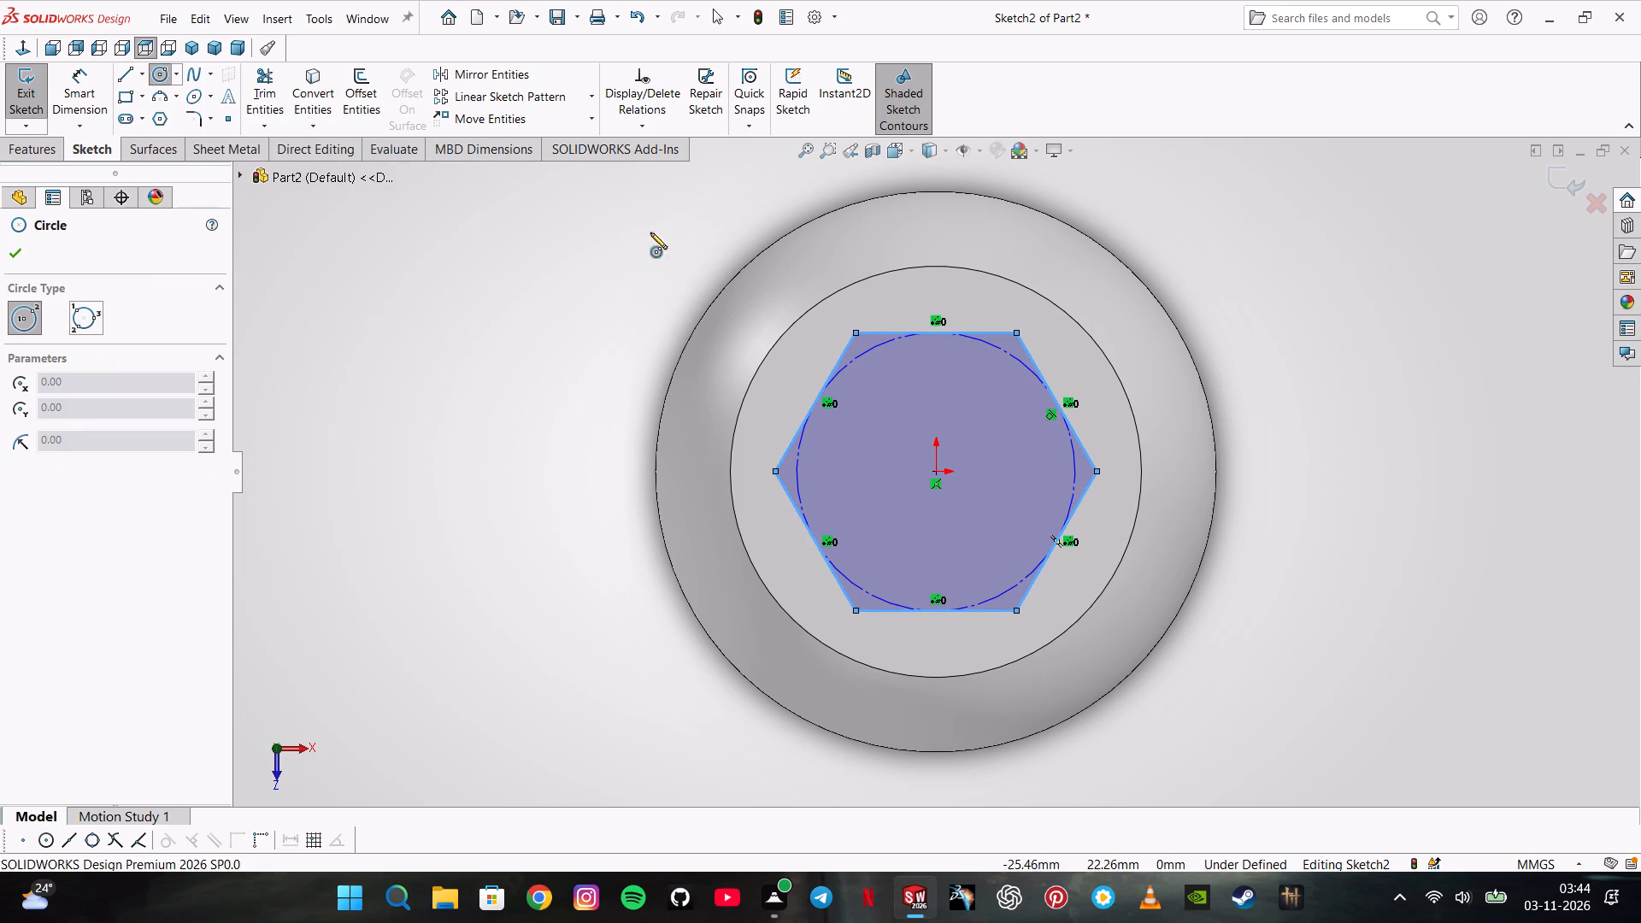
click(935, 469)
click(955, 531)
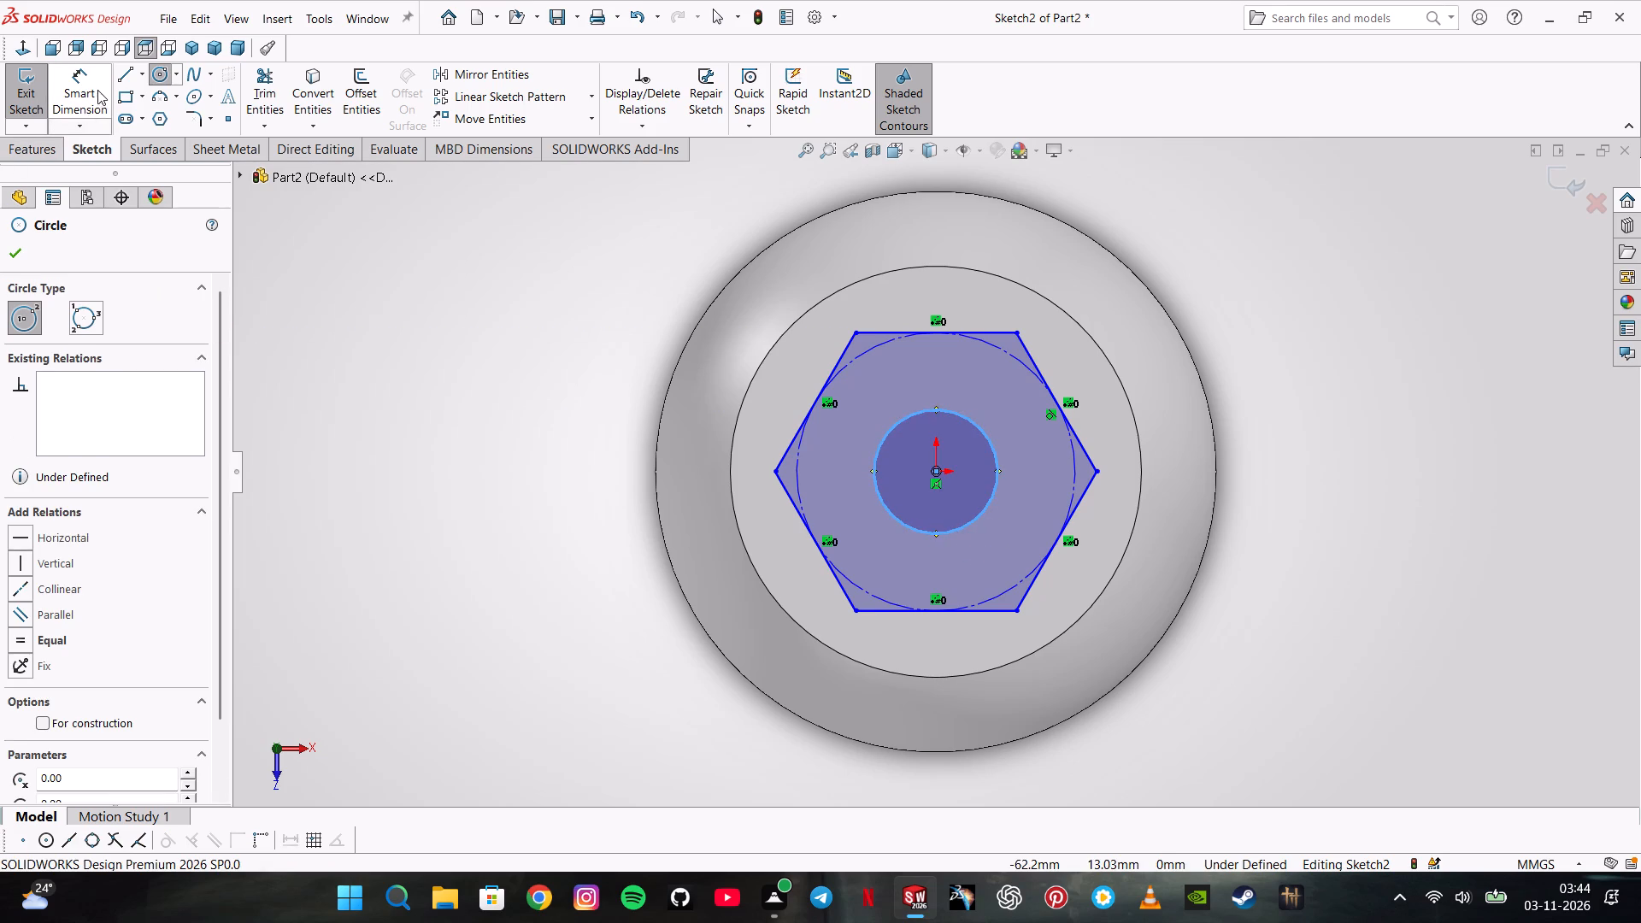
click(98, 89)
click(918, 413)
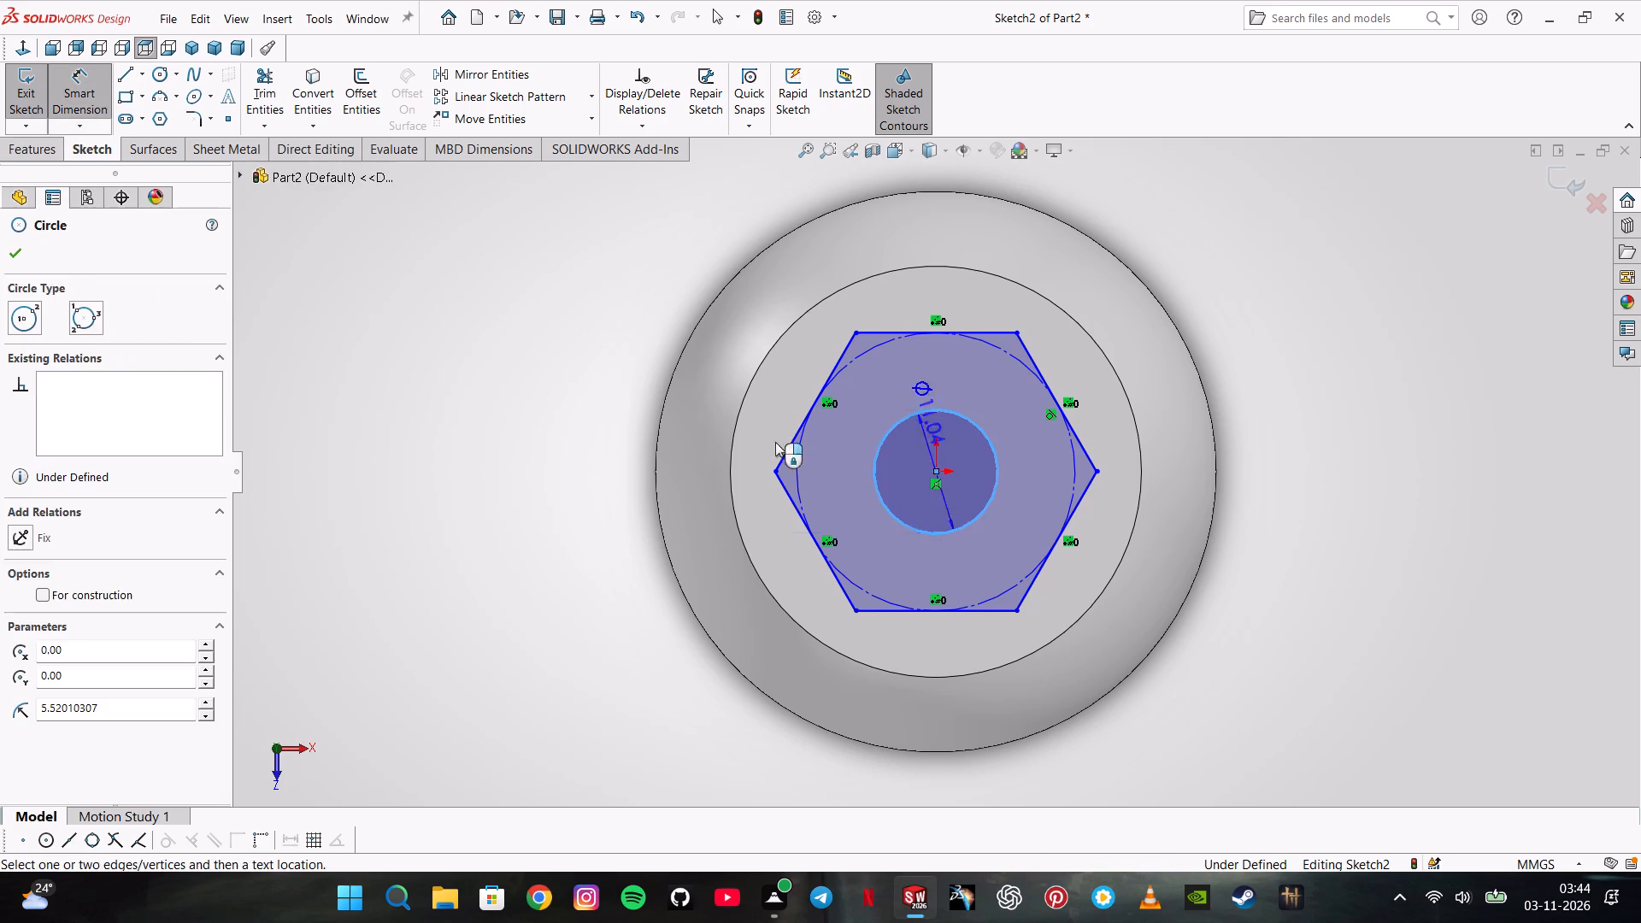
click(480, 448)
text(19)
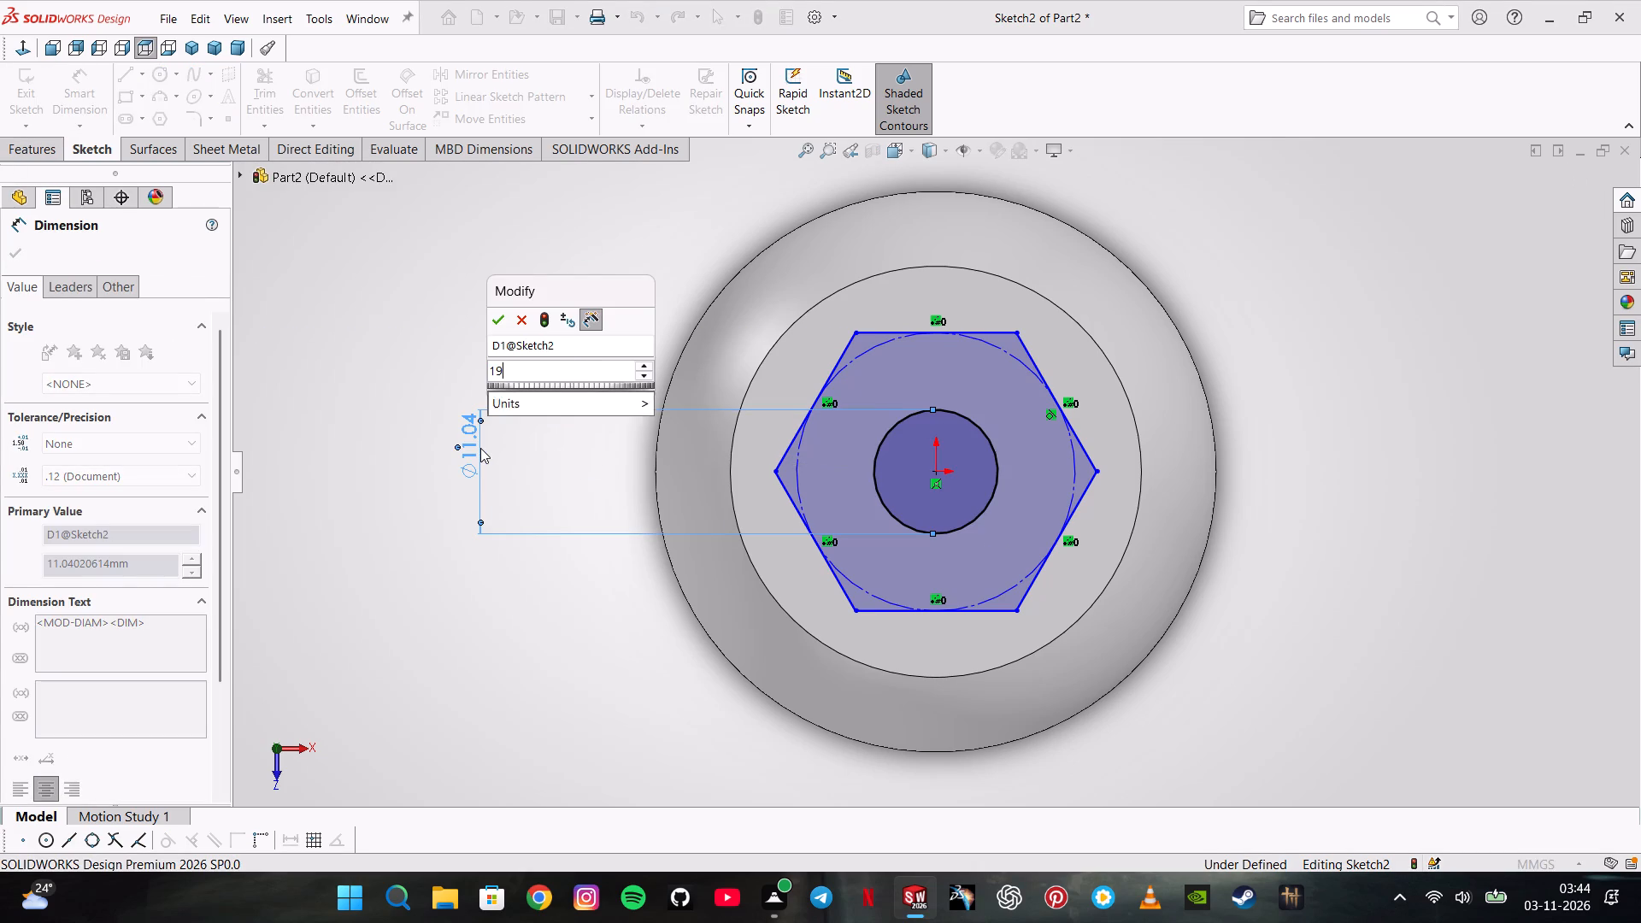
key(Return)
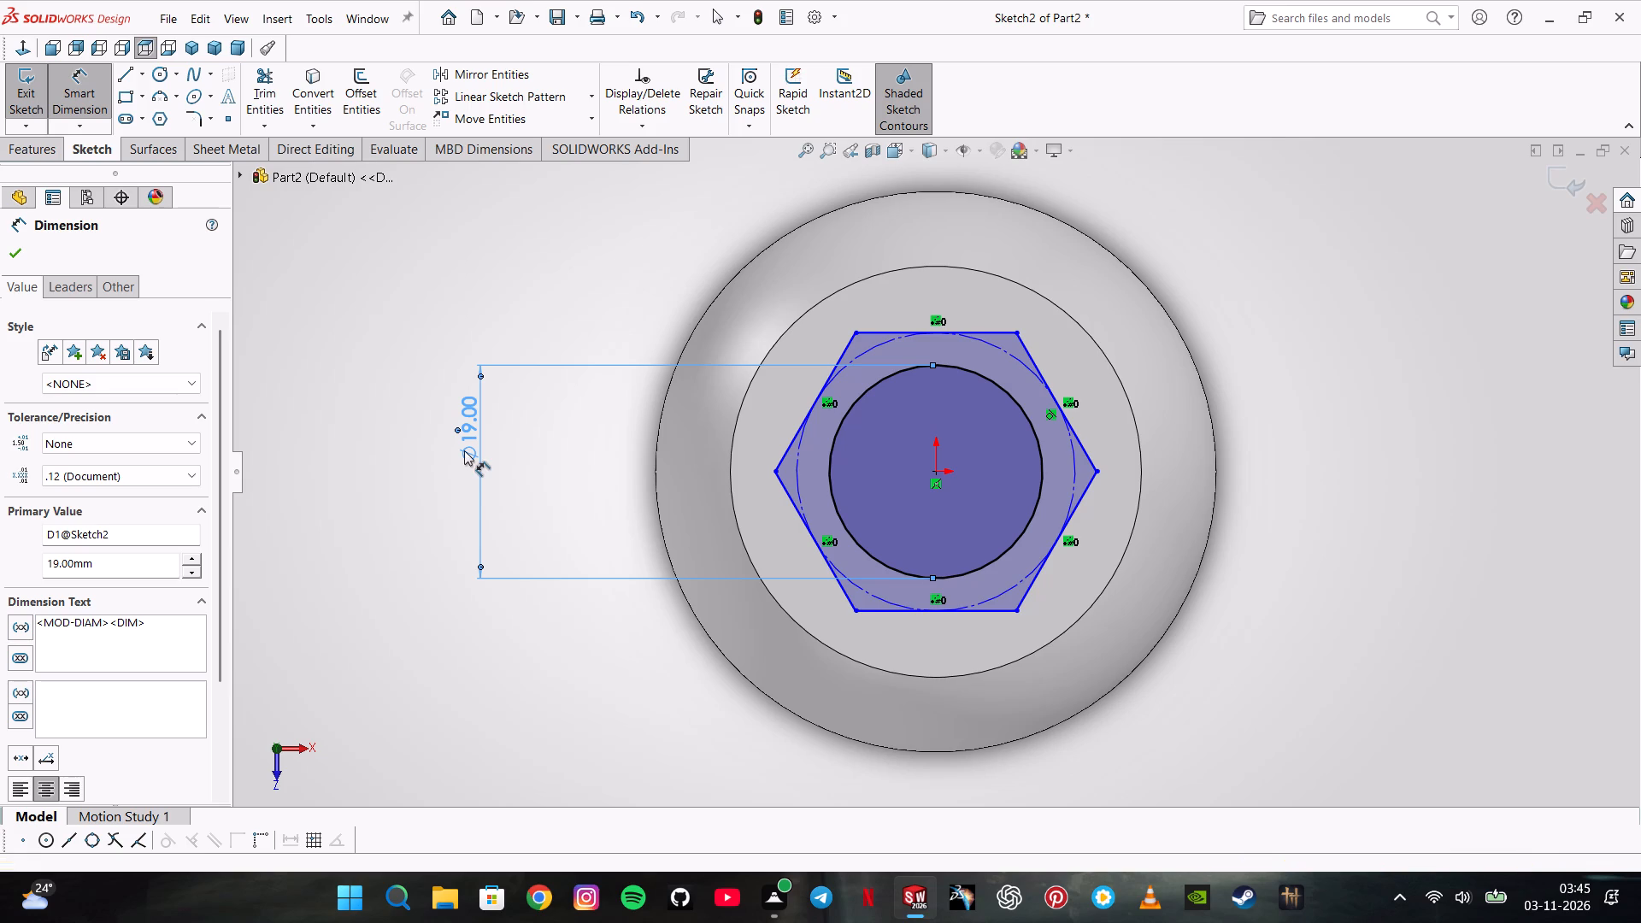
Set the circle's diameter to 19.6 mm.
click(464, 450)
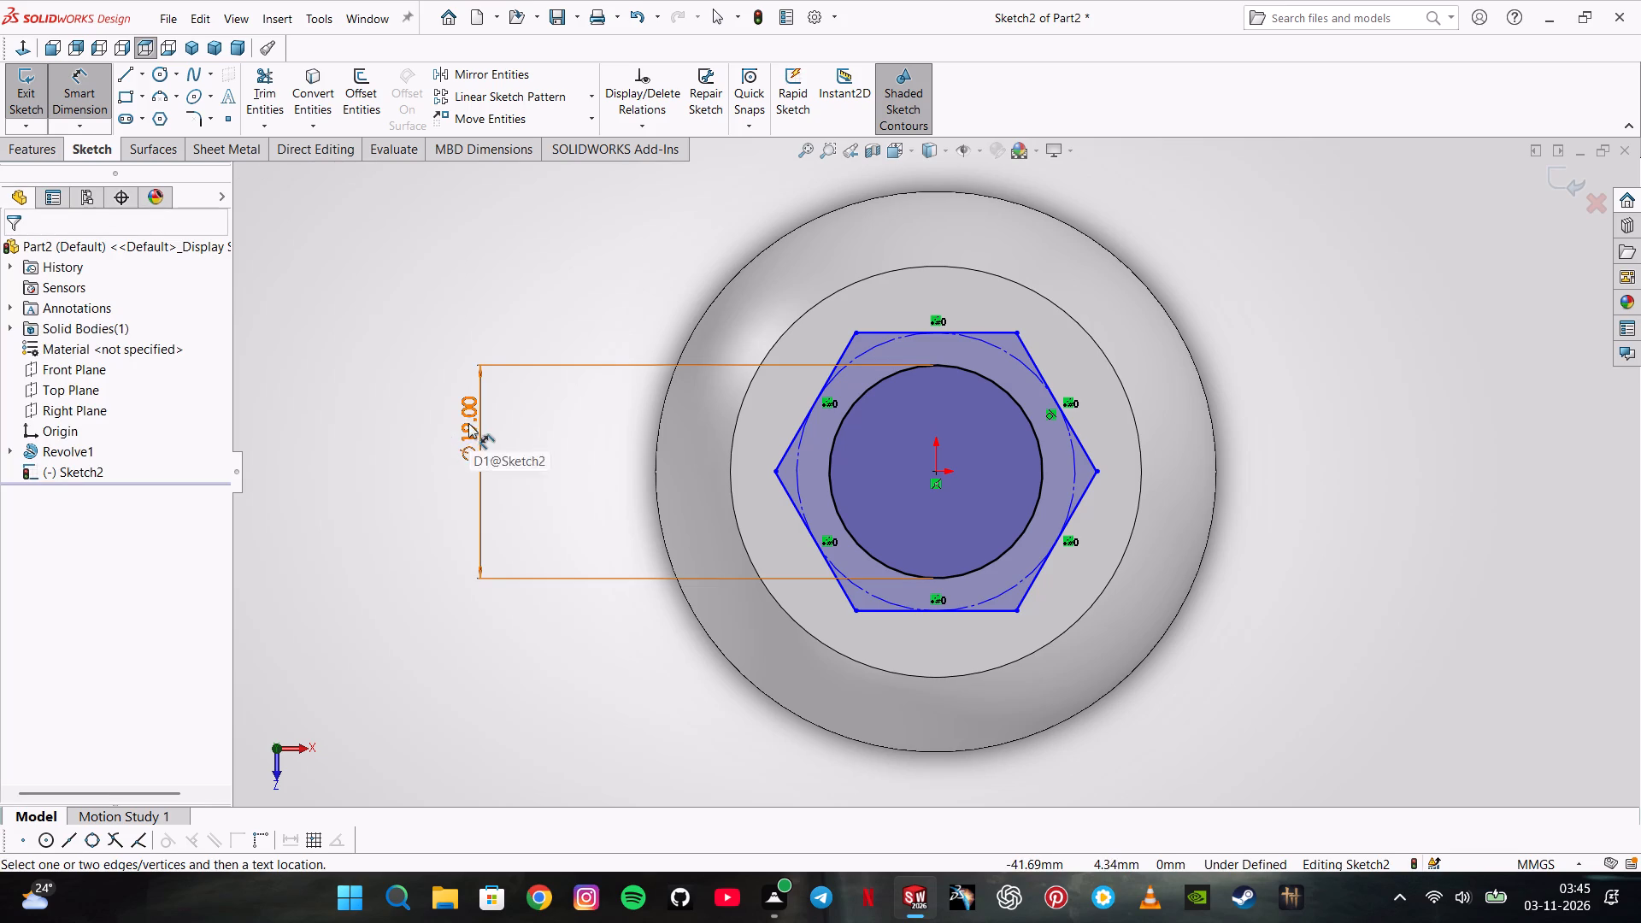
double_click(468, 423)
text(19.6)
key(Return)
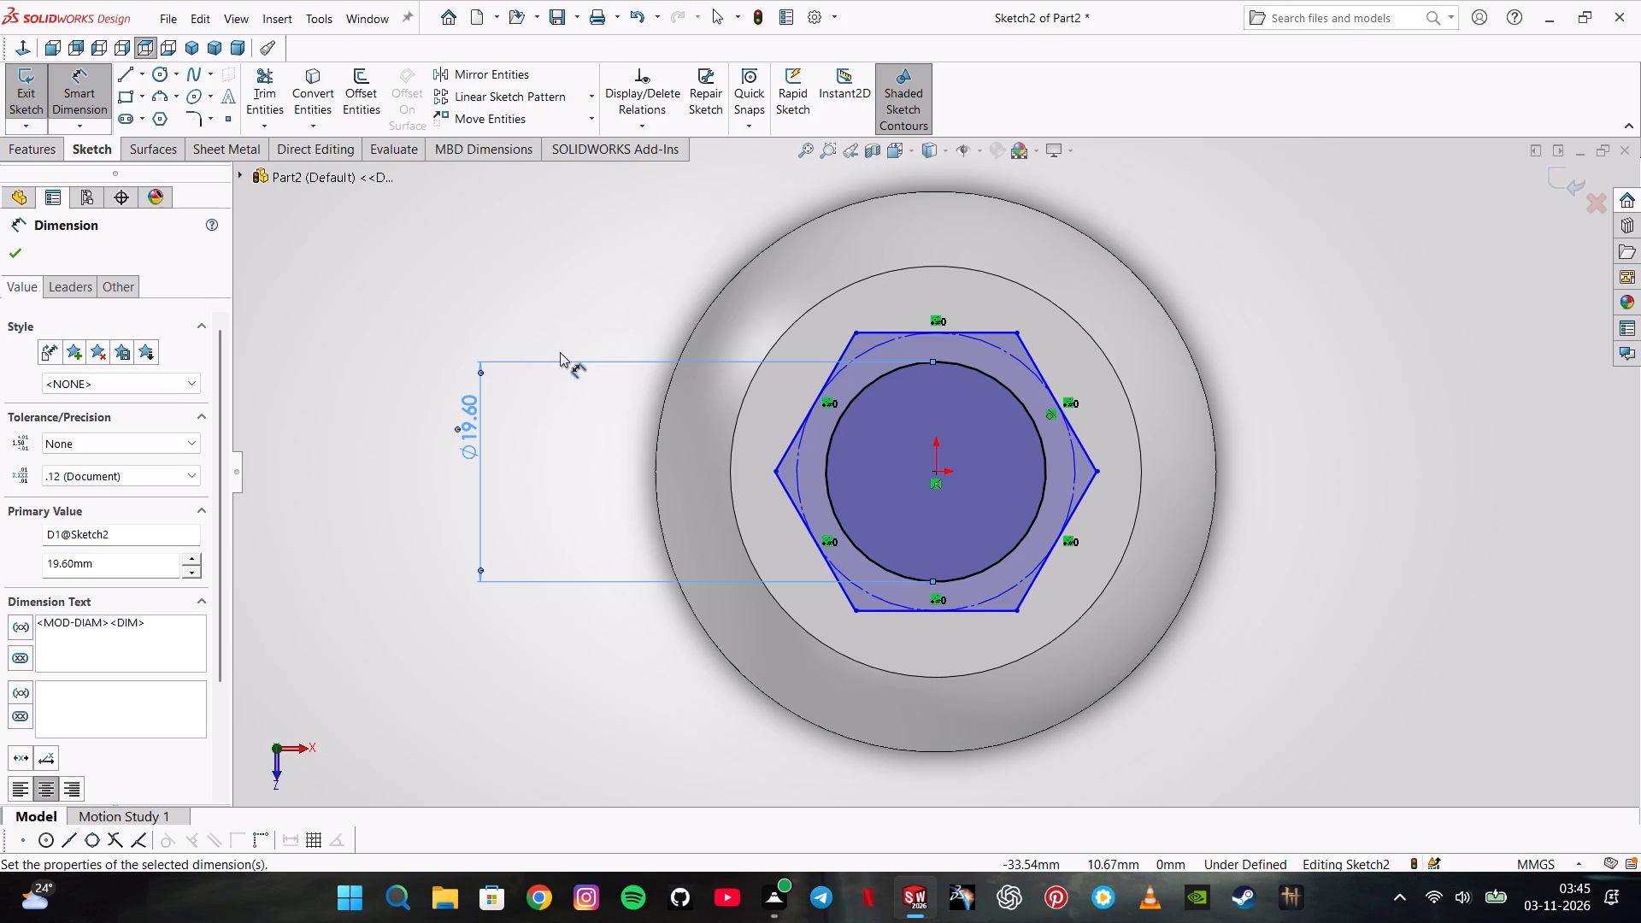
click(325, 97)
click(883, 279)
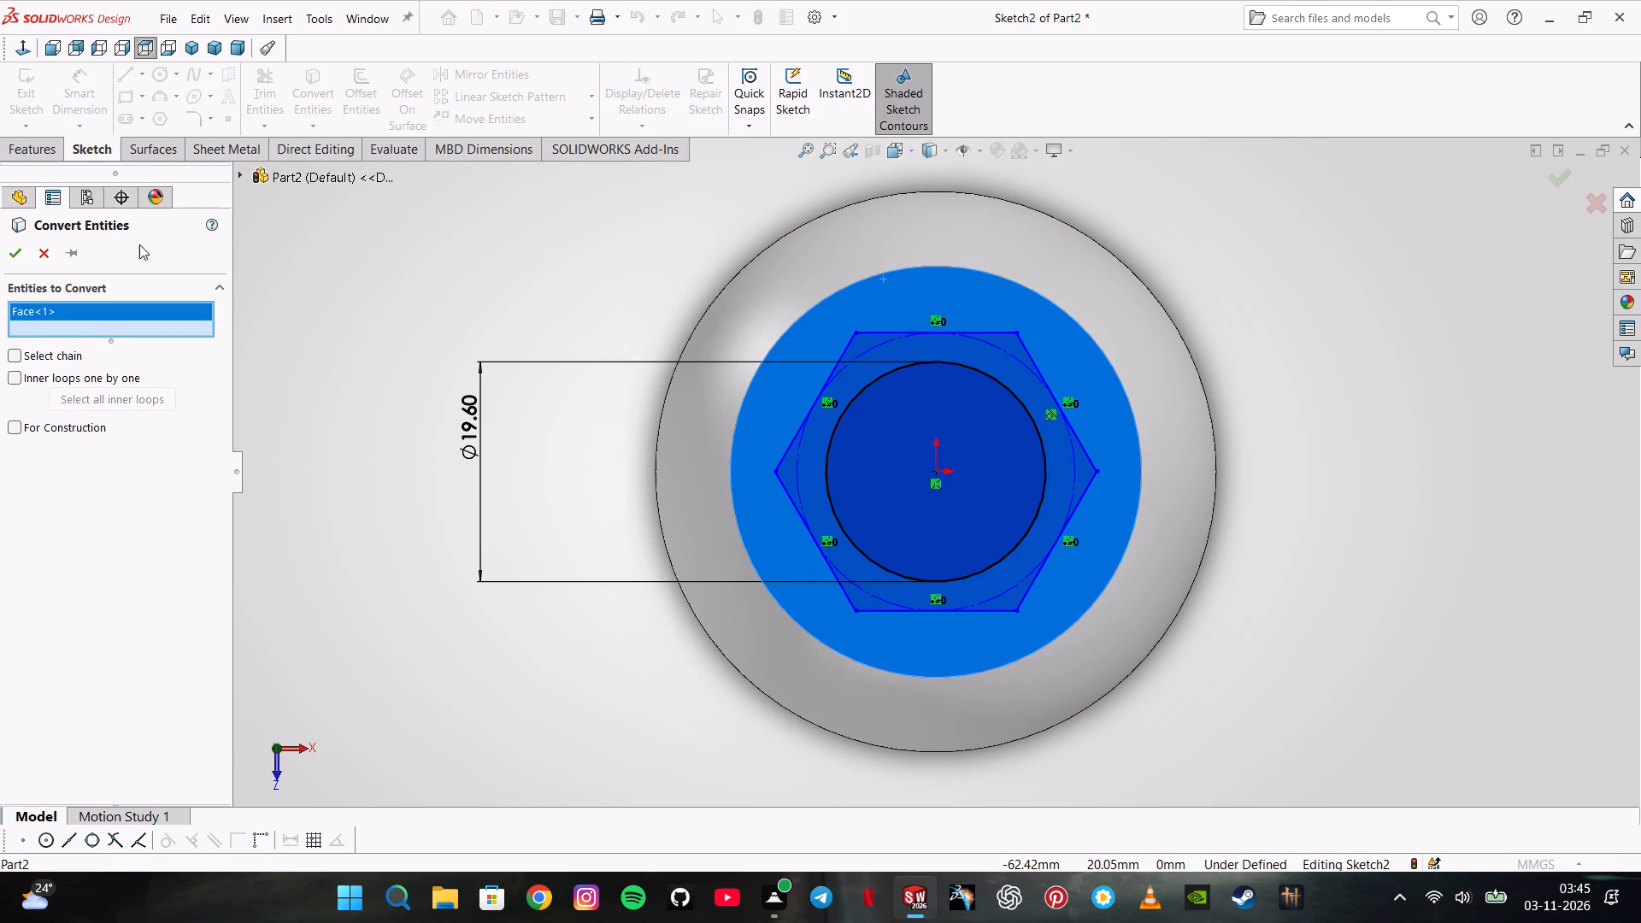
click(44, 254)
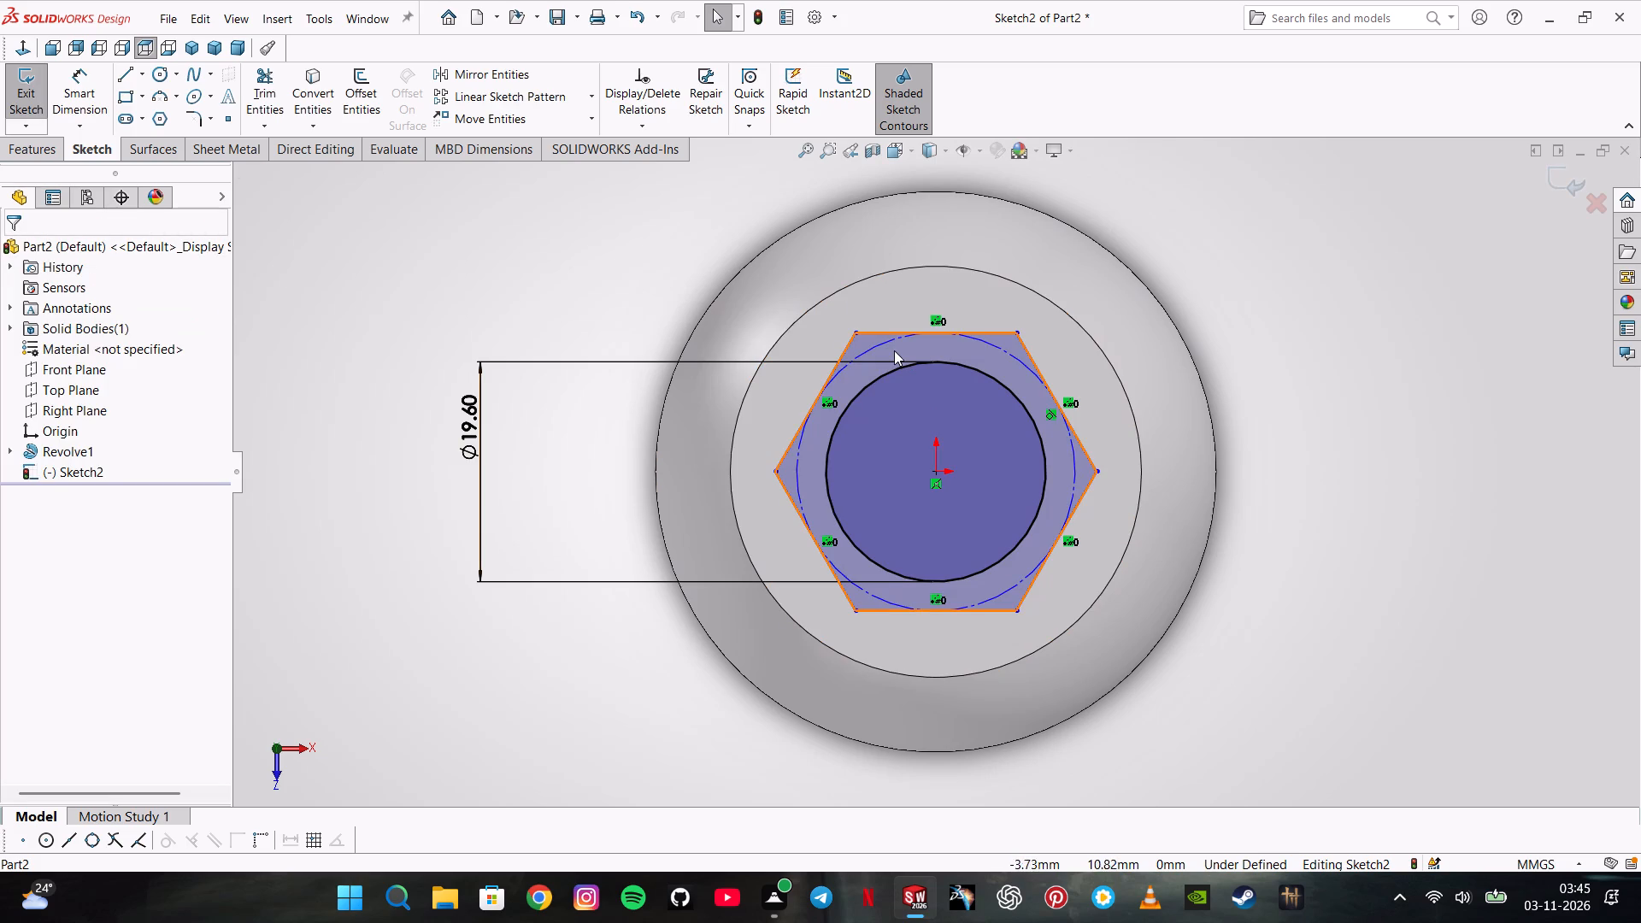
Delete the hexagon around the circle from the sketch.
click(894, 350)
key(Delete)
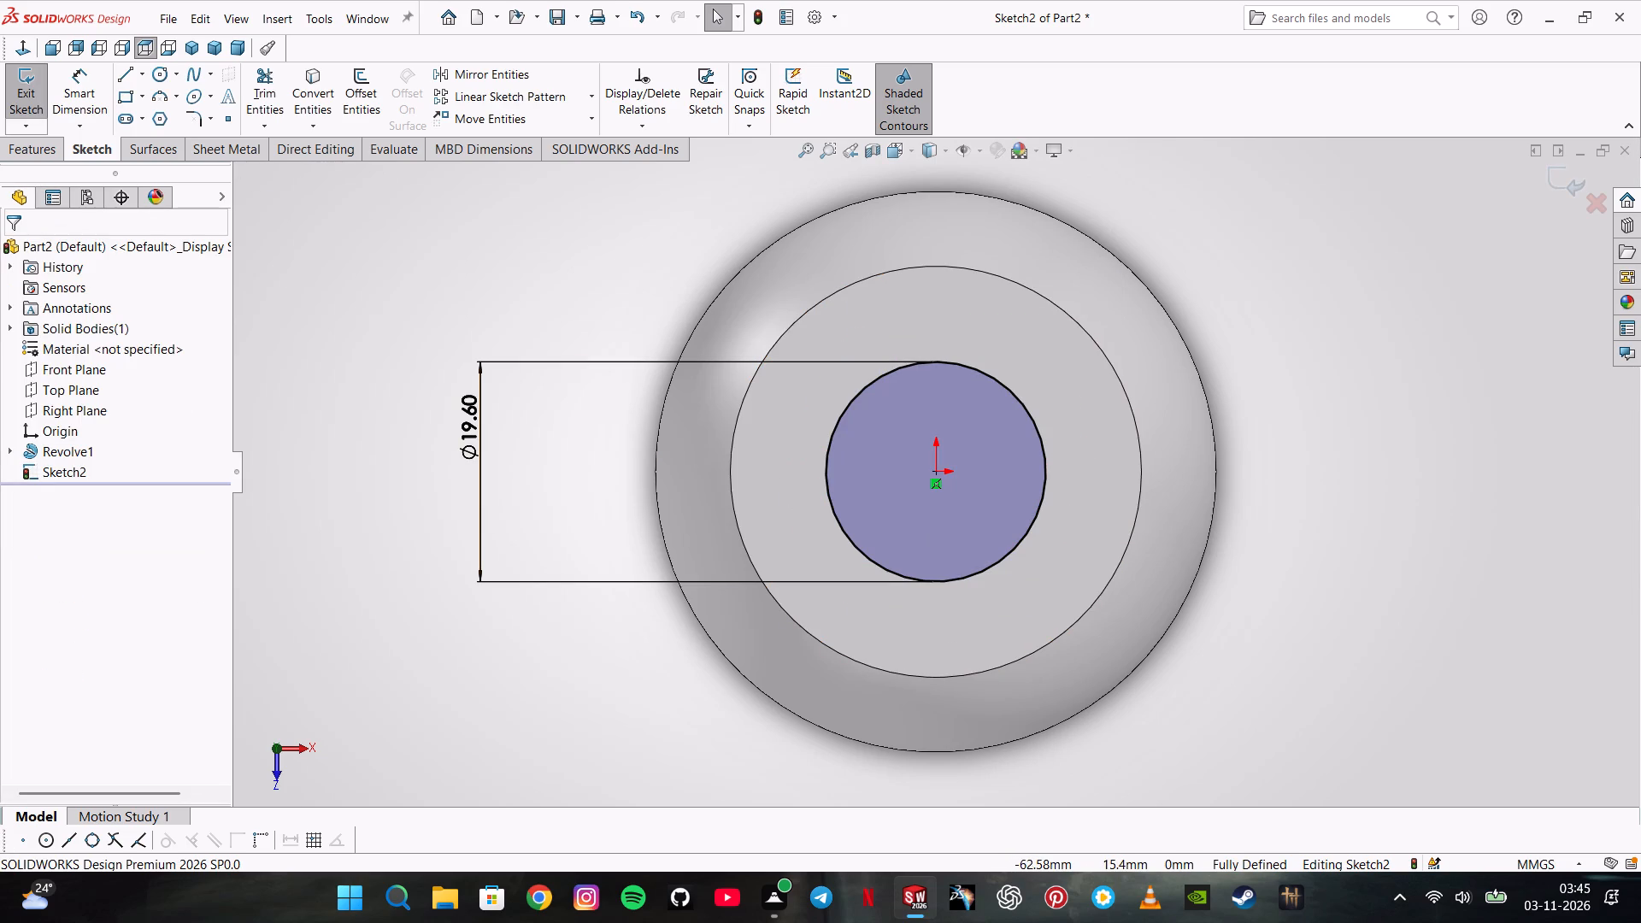
Cut the 19.6 mm circle Through All the truncated sphere with an Extruded Cut.
click(25, 141)
click(359, 115)
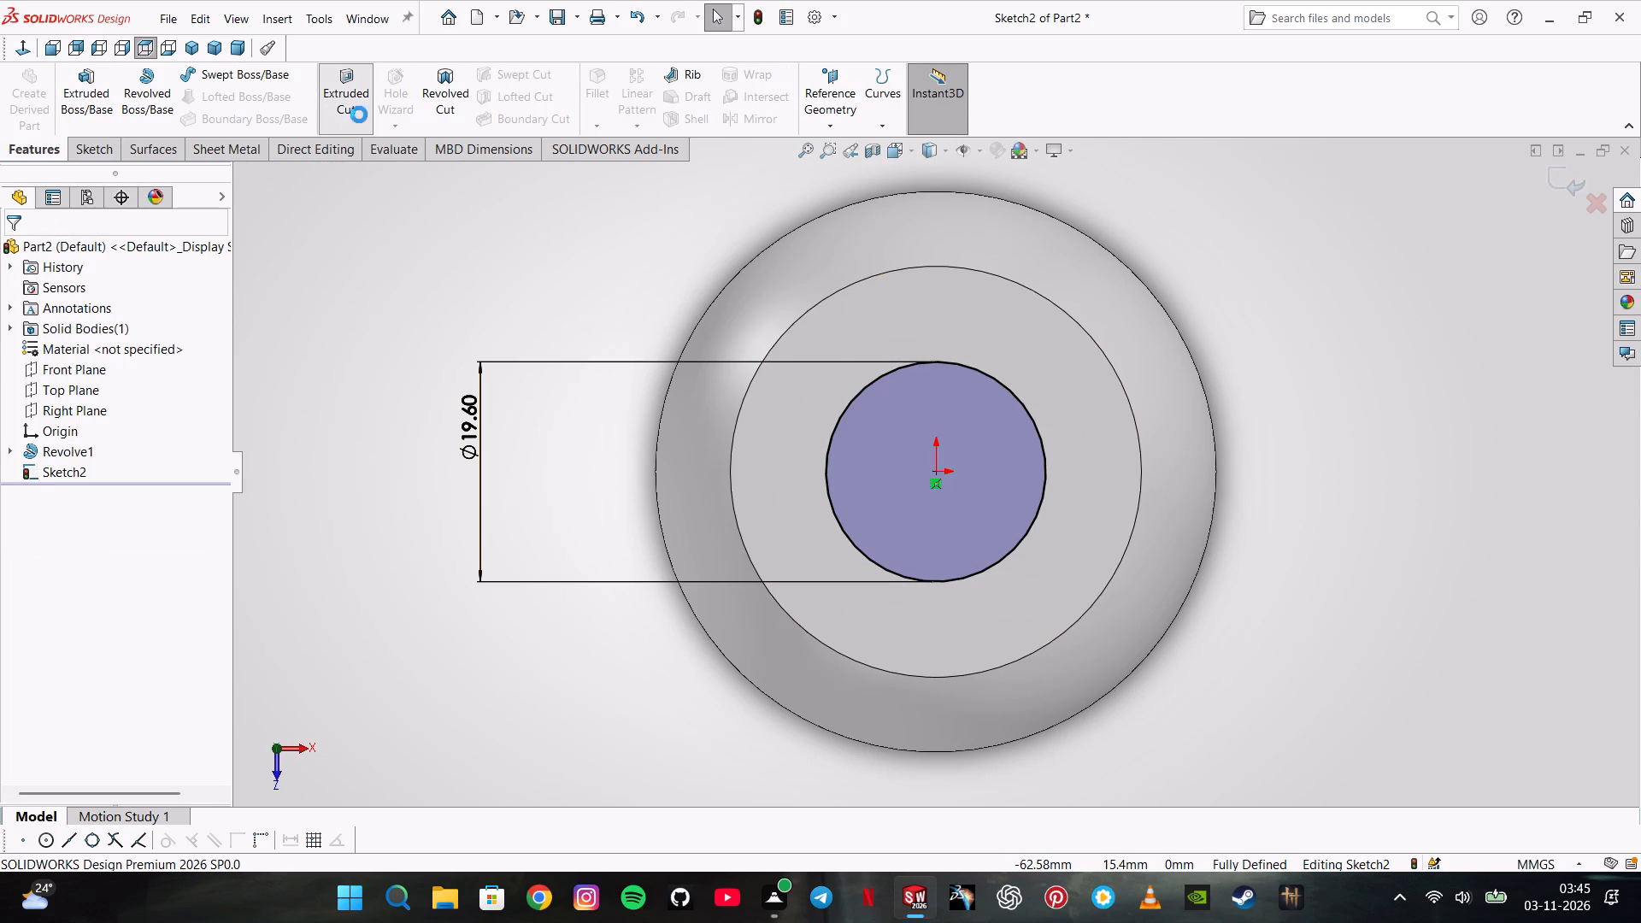
click(185, 359)
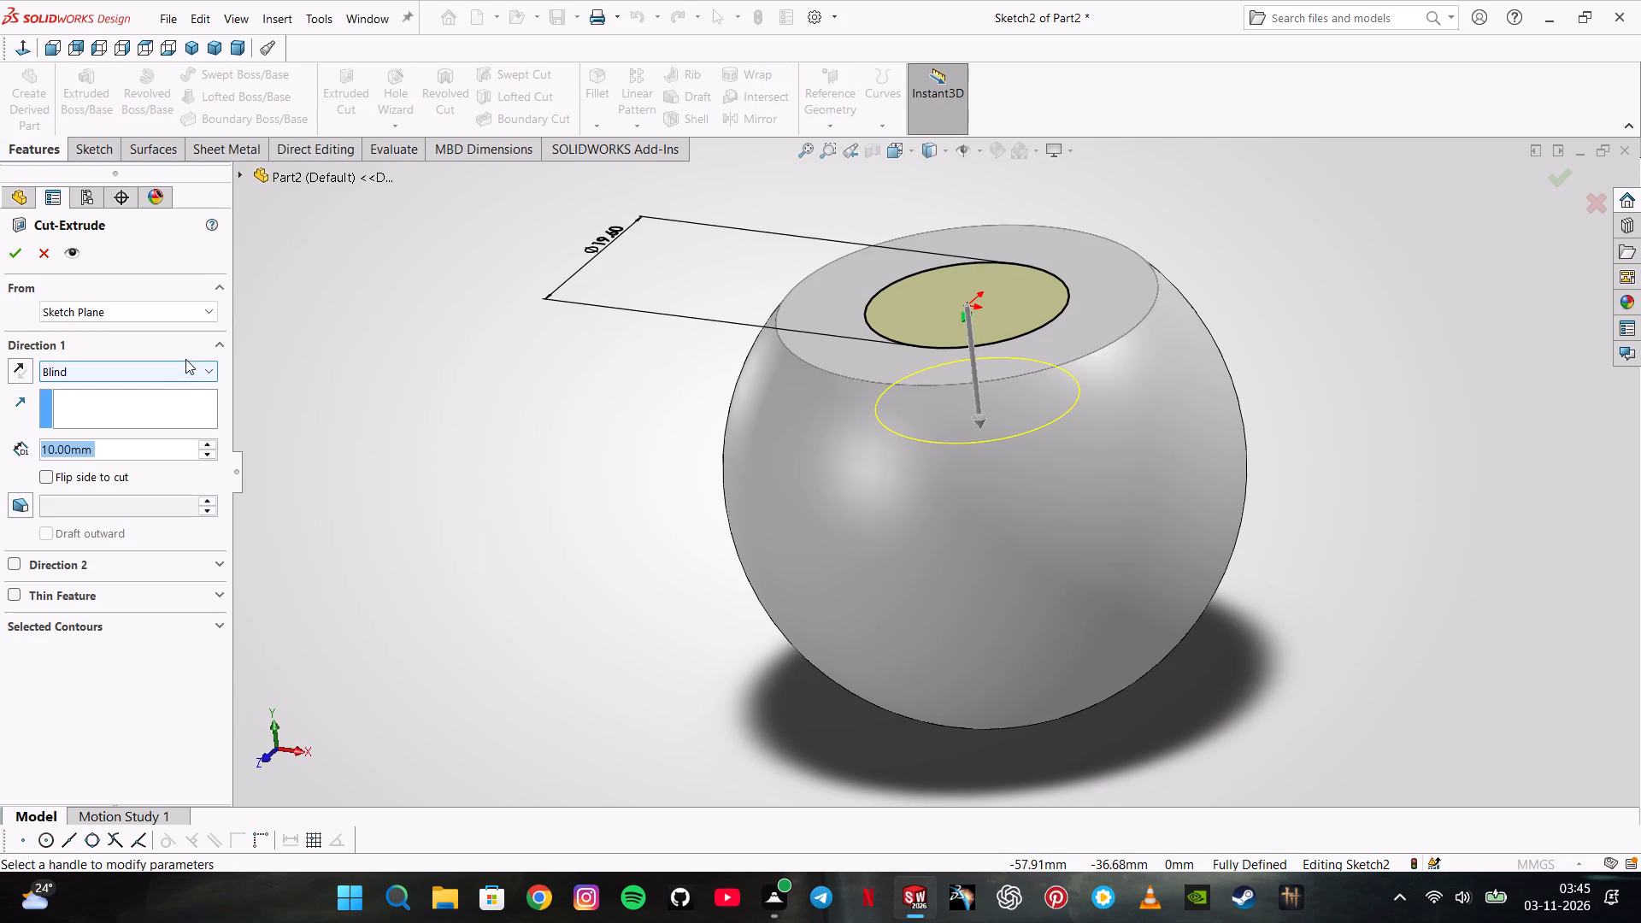
click(168, 368)
click(155, 398)
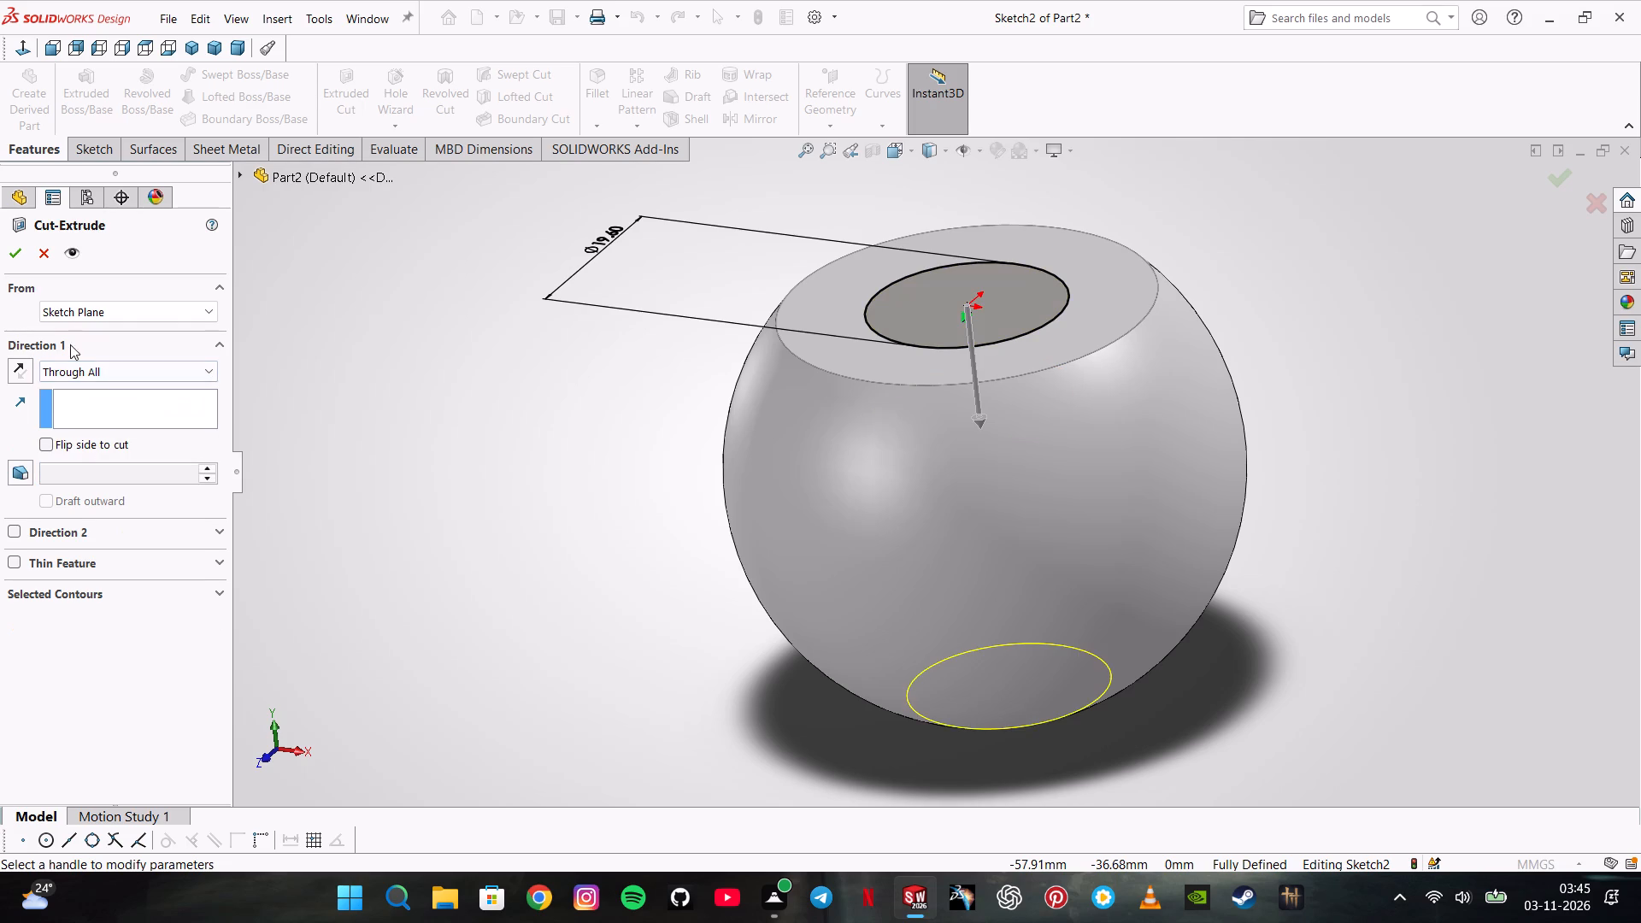
click(11, 256)
click(469, 397)
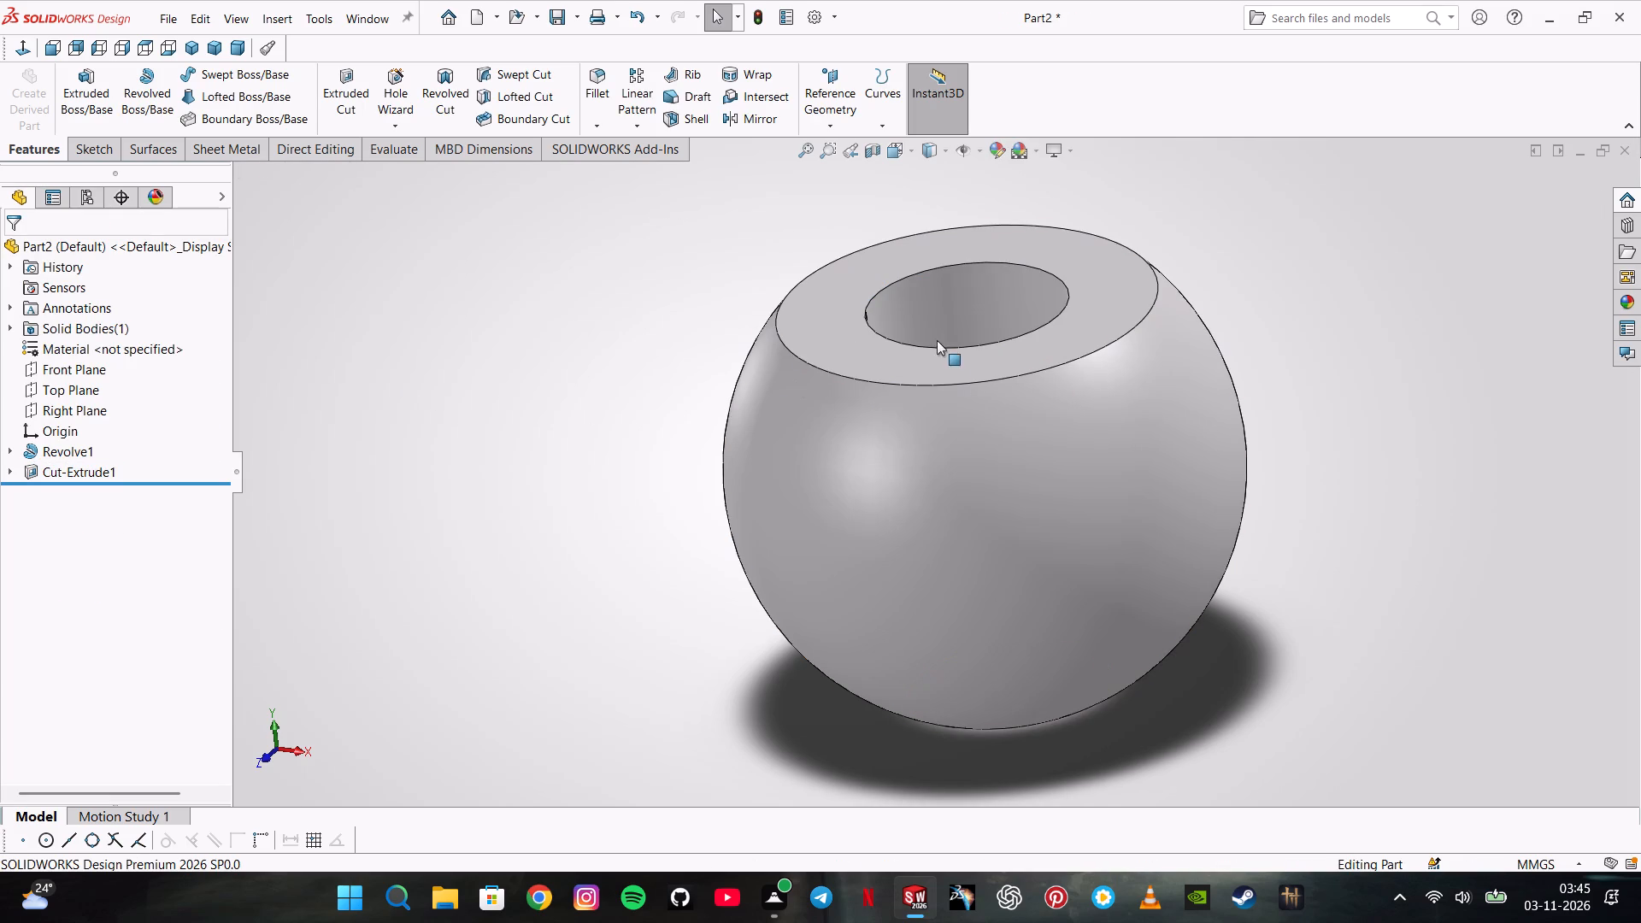
Start a sketch on the top flat face and convert the face's outer circular edge into it.
click(882, 345)
click(966, 283)
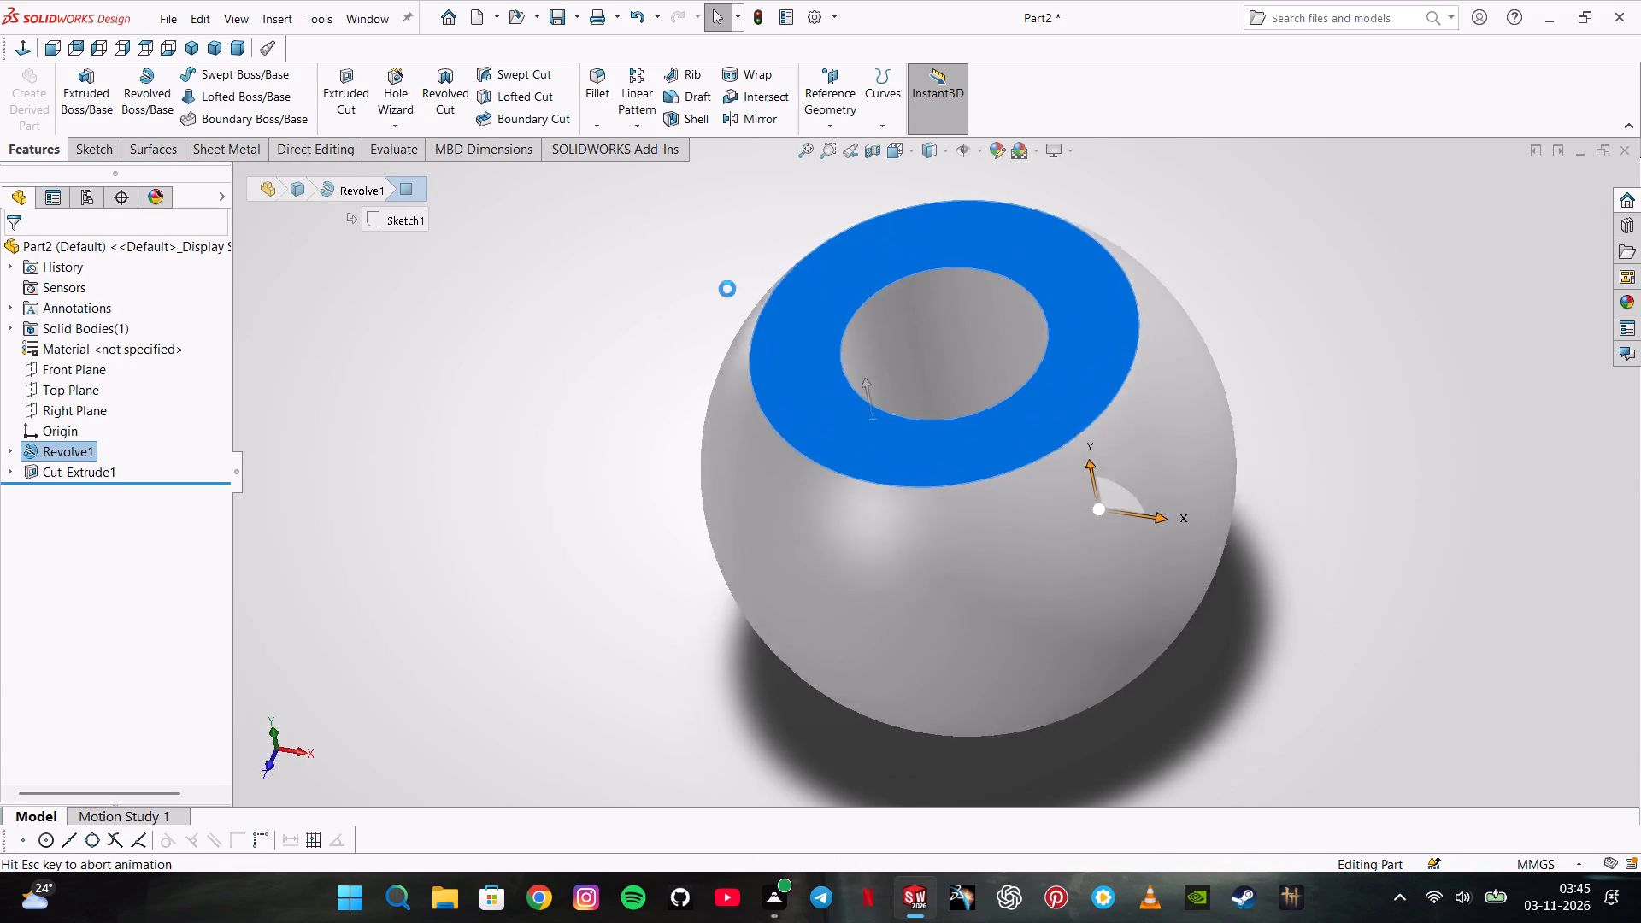
click(328, 103)
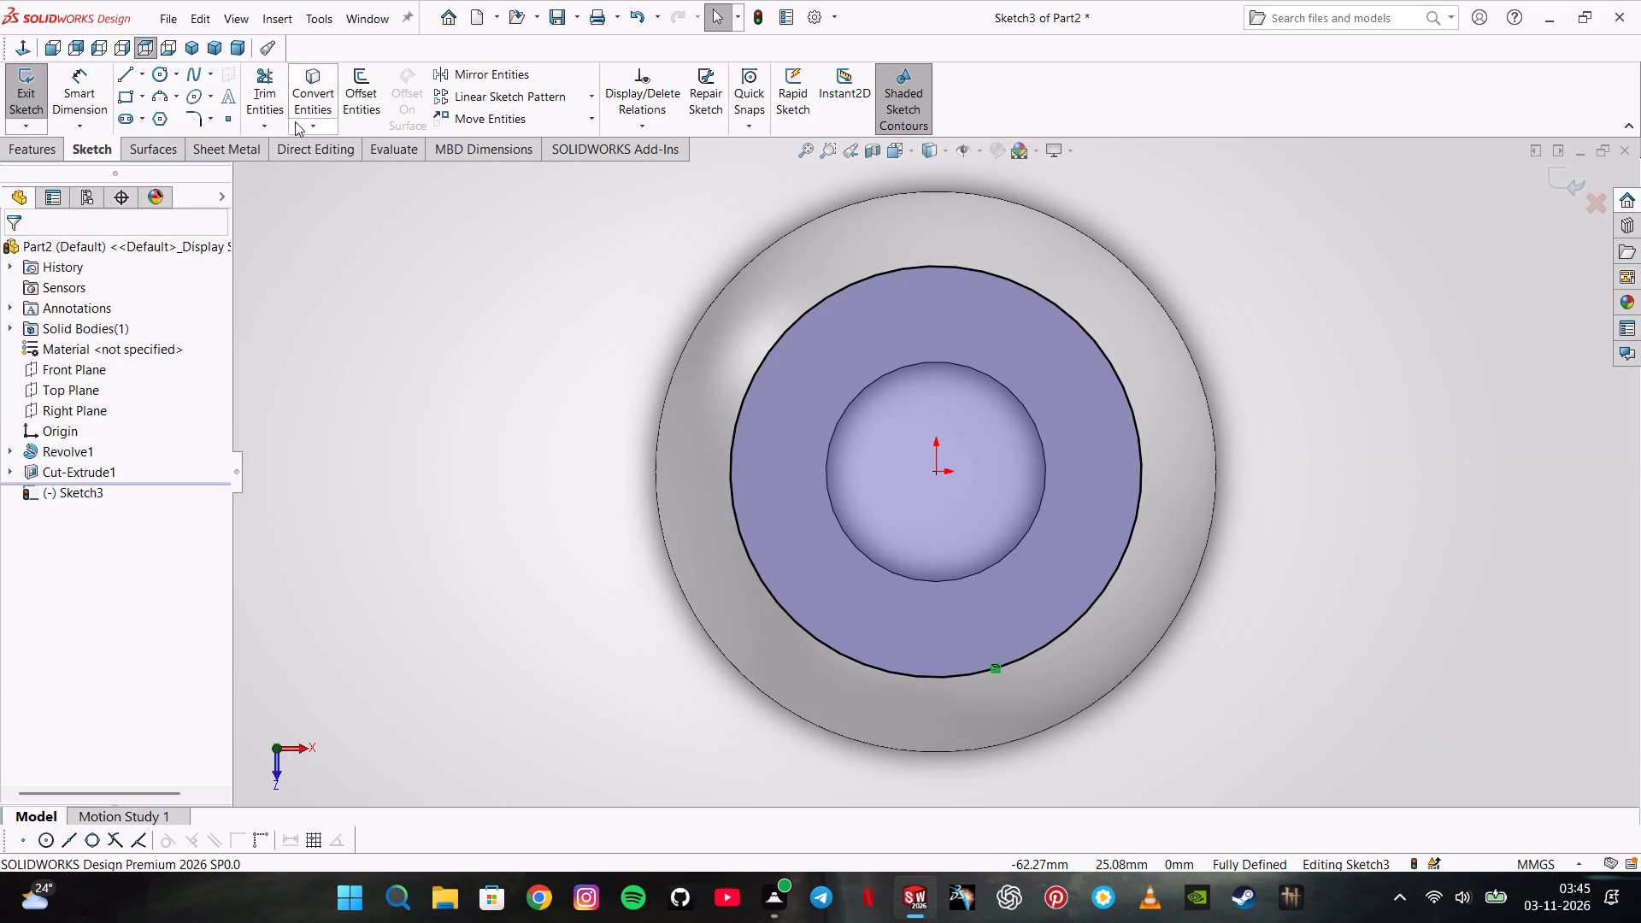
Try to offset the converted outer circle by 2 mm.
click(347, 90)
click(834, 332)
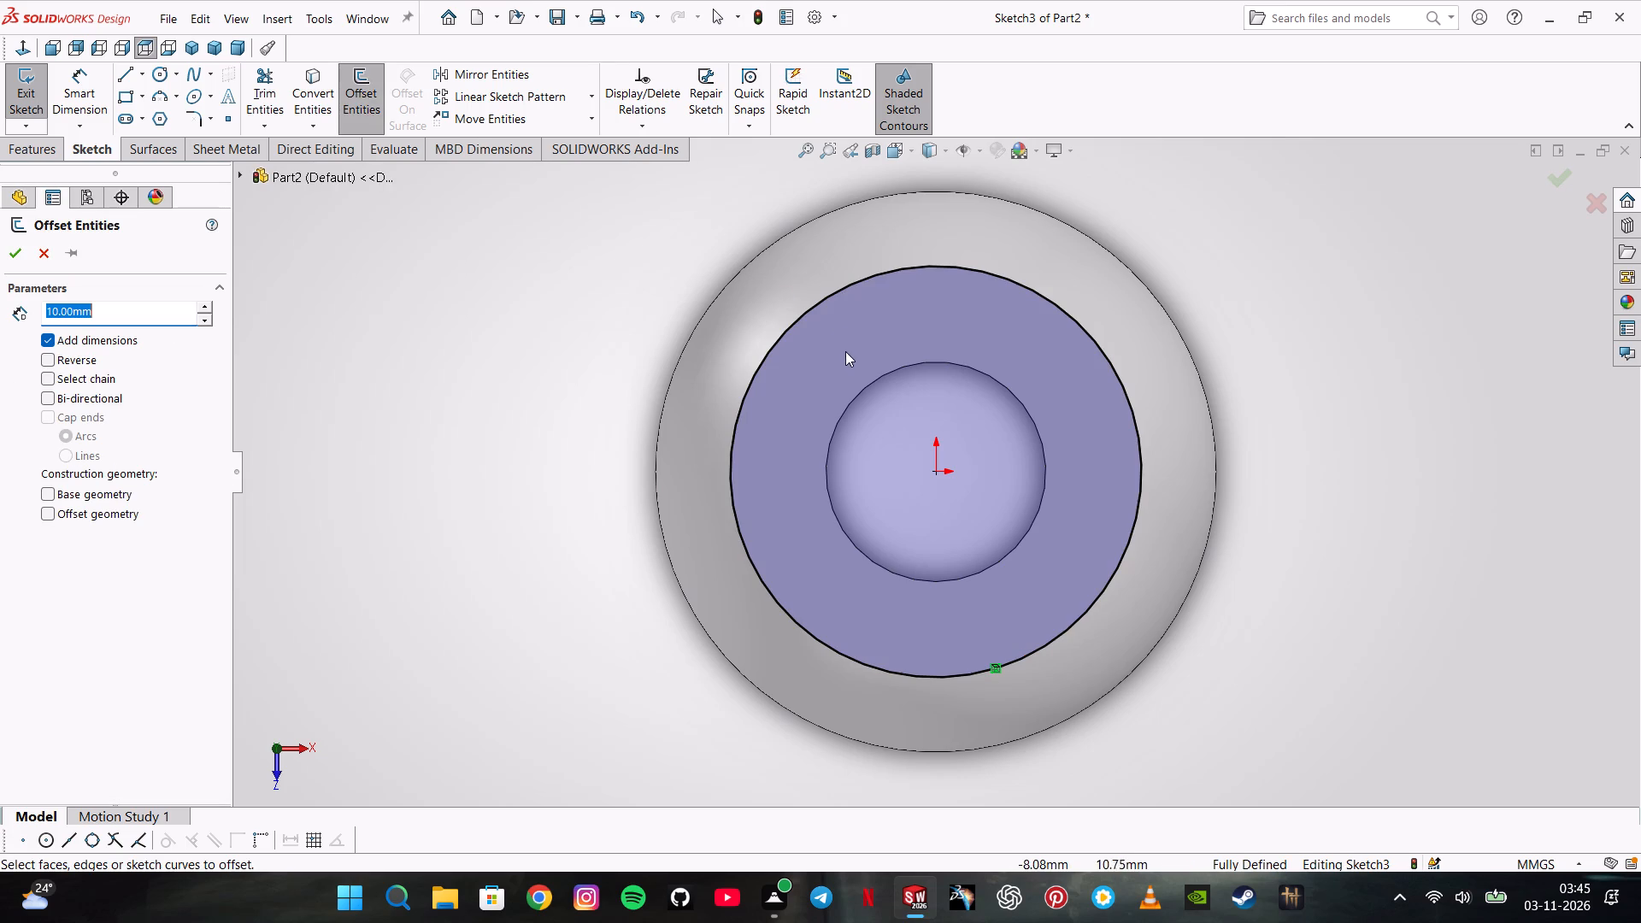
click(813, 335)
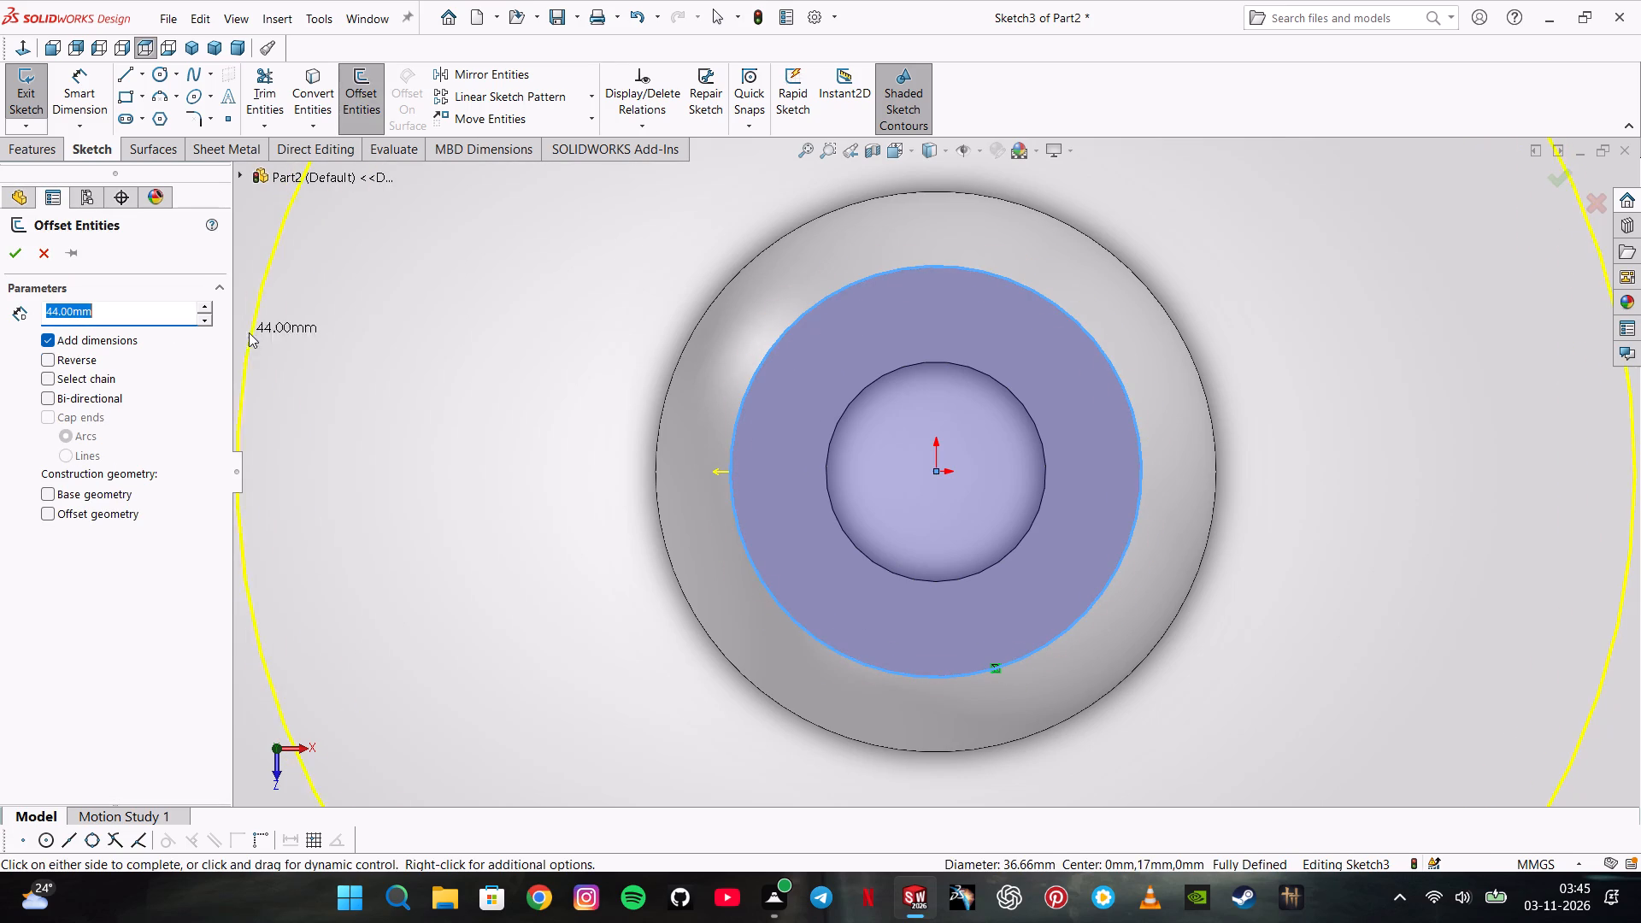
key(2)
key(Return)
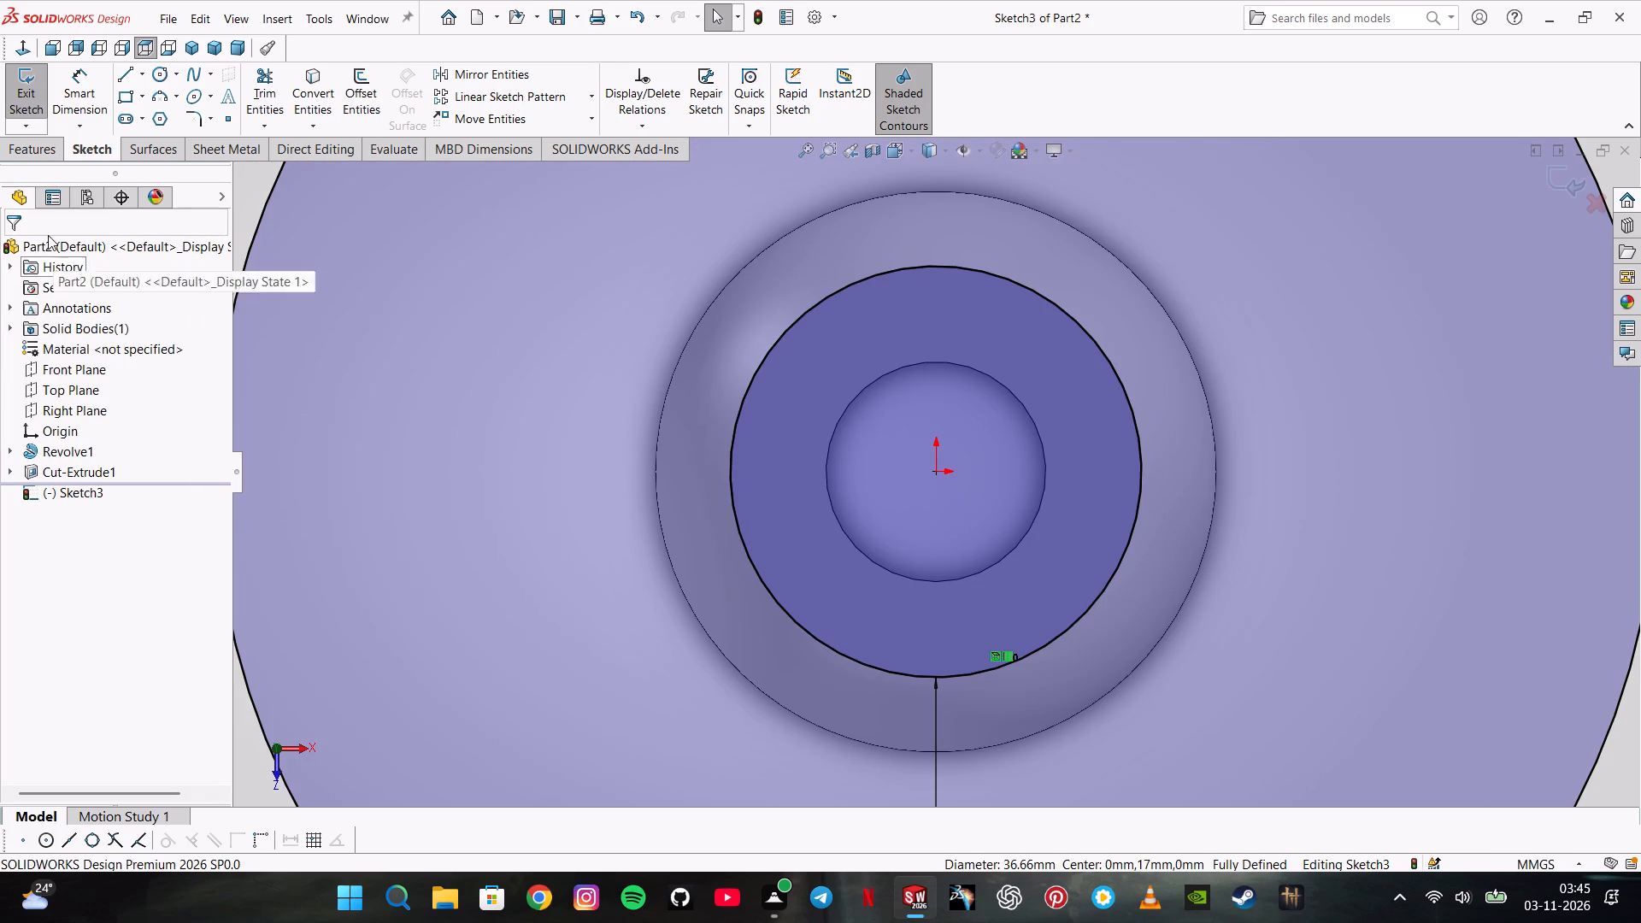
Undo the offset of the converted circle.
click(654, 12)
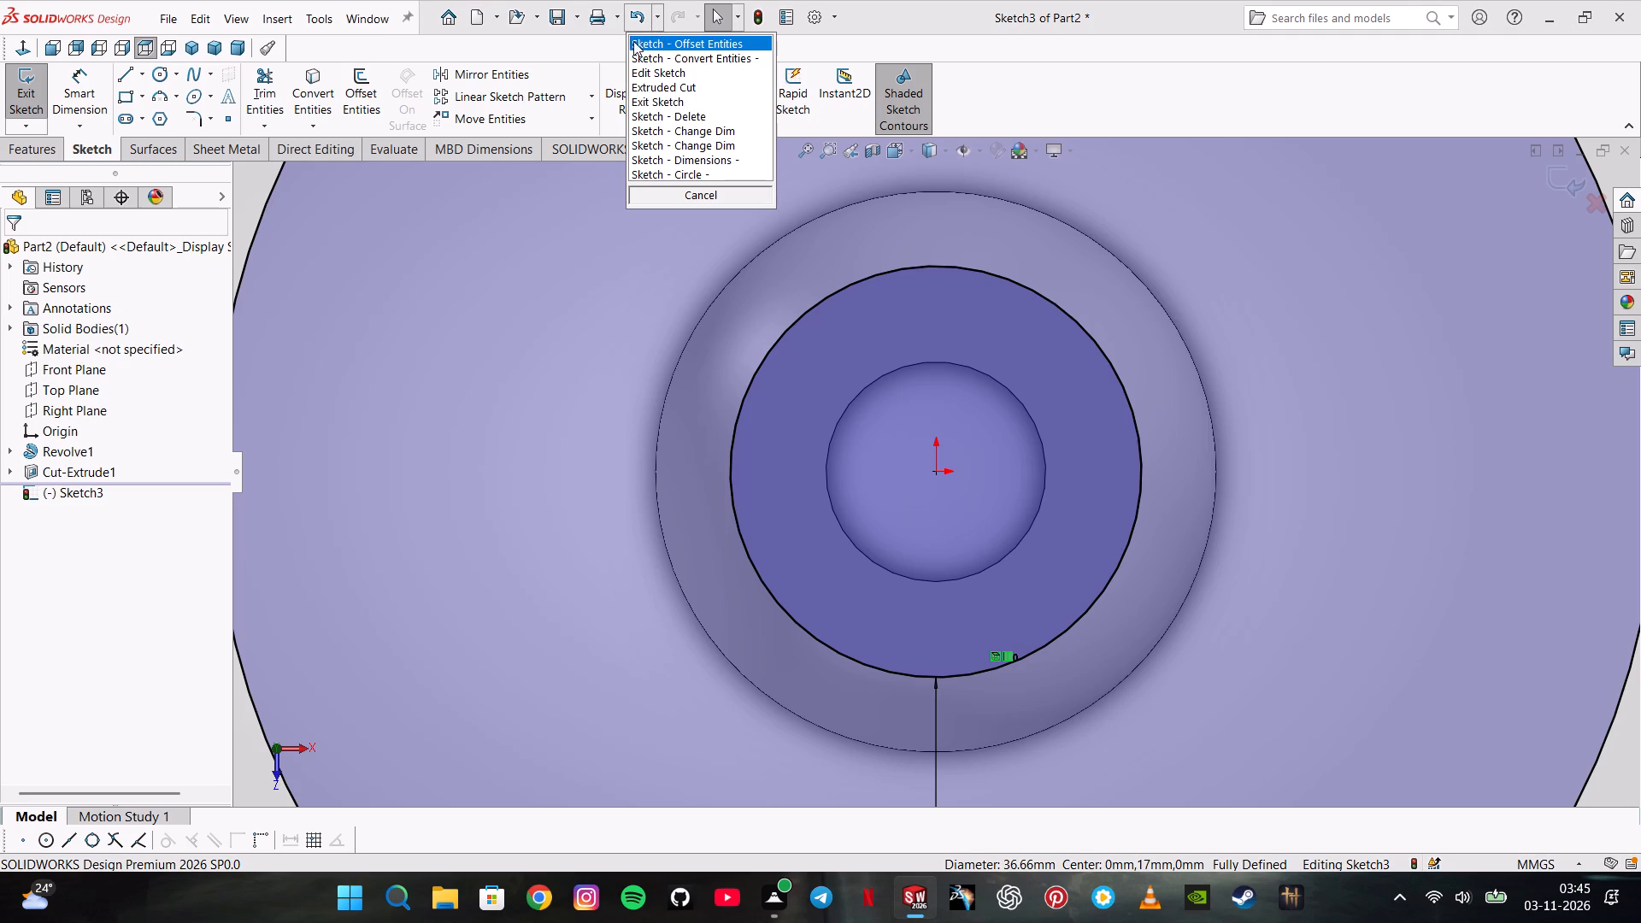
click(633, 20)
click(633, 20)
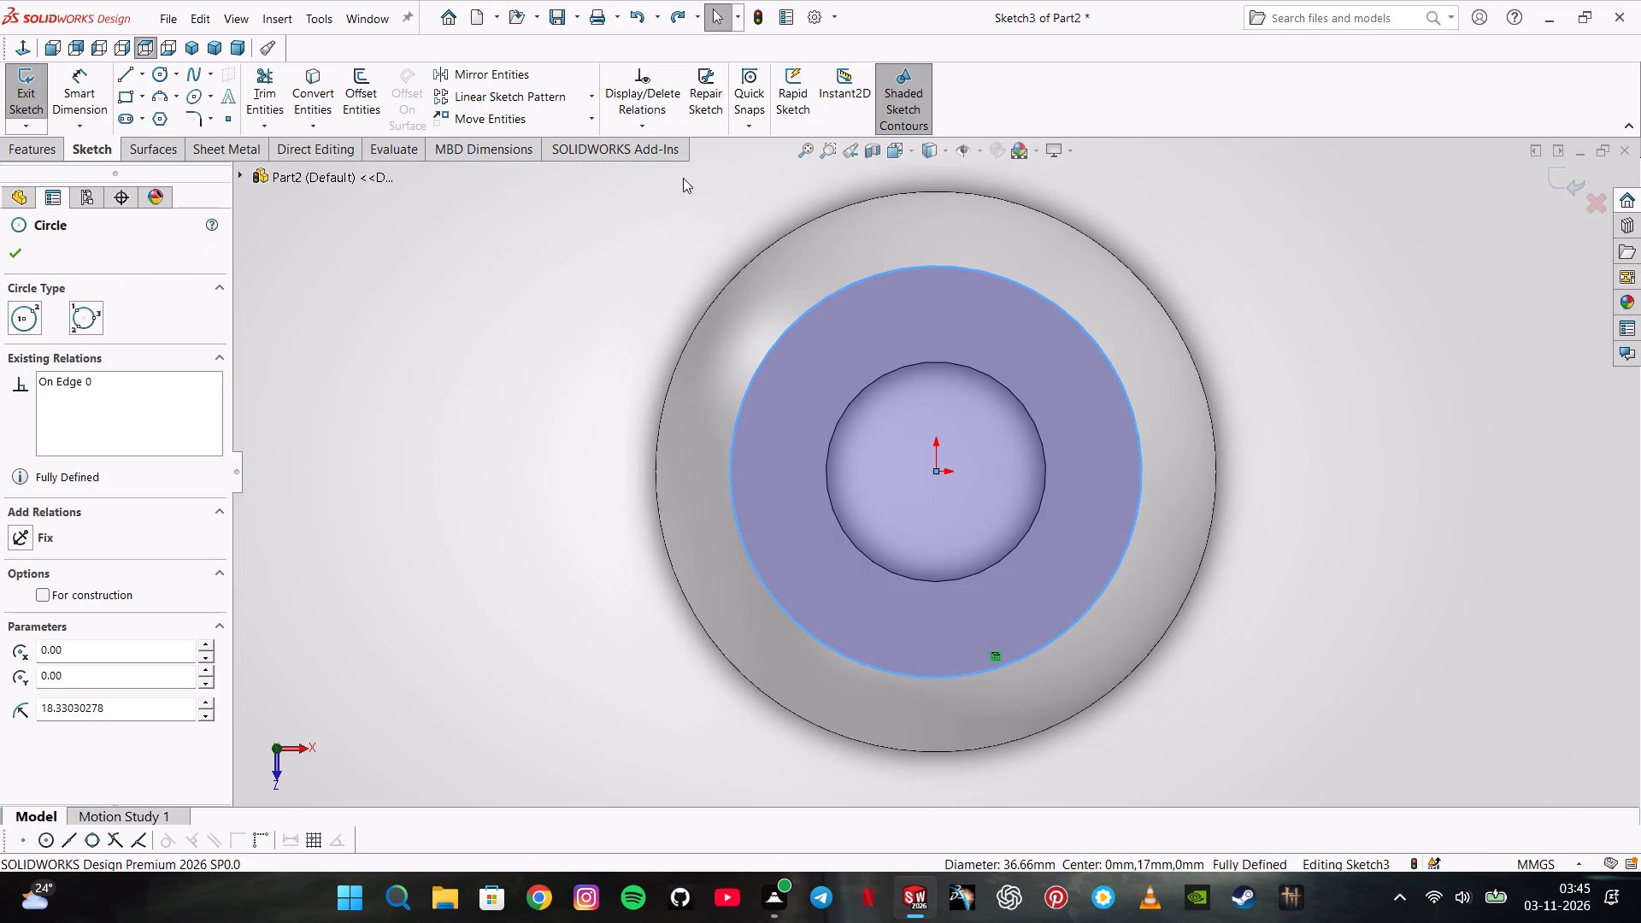
Offset the converted outer circle 2 mm inward using the Reverse option.
click(365, 96)
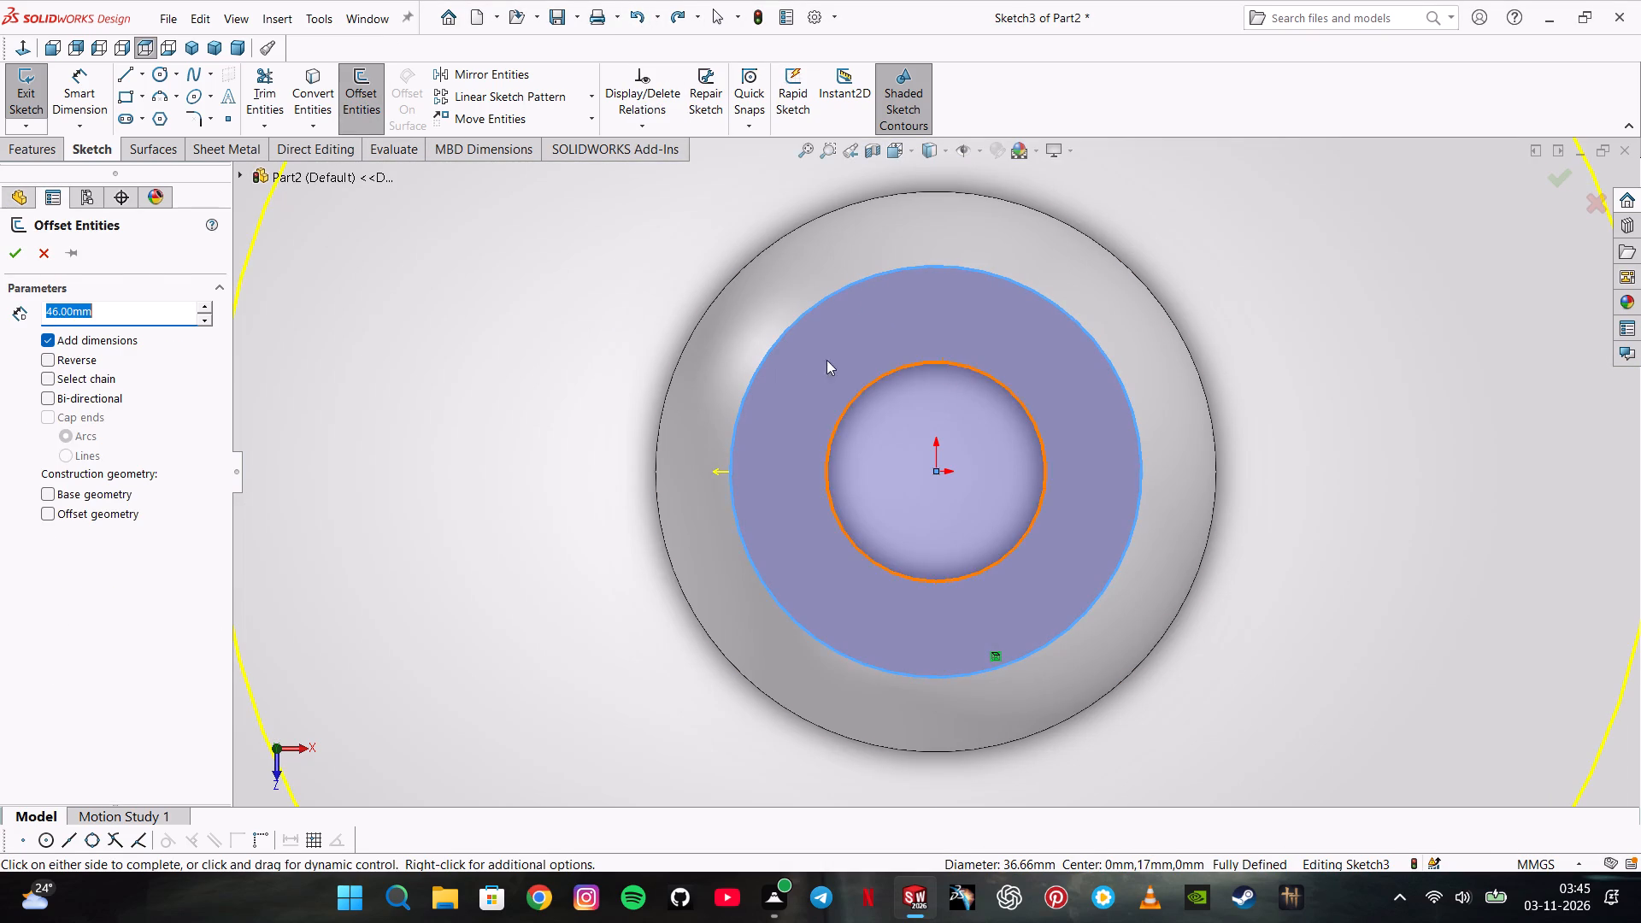
key(2)
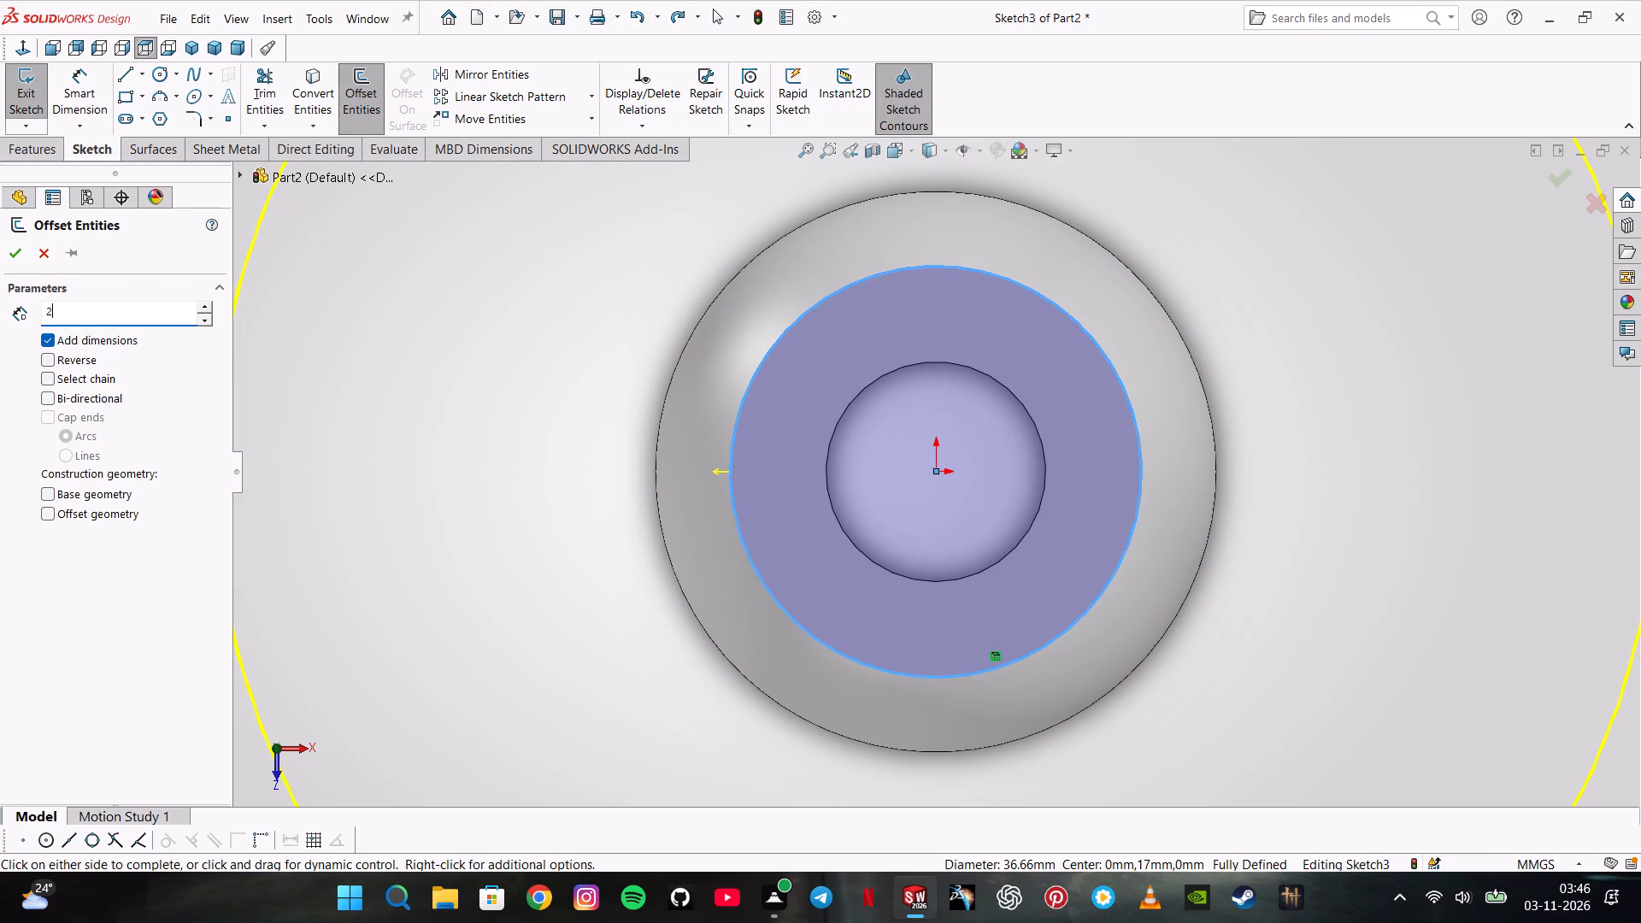
key(Return)
click(78, 354)
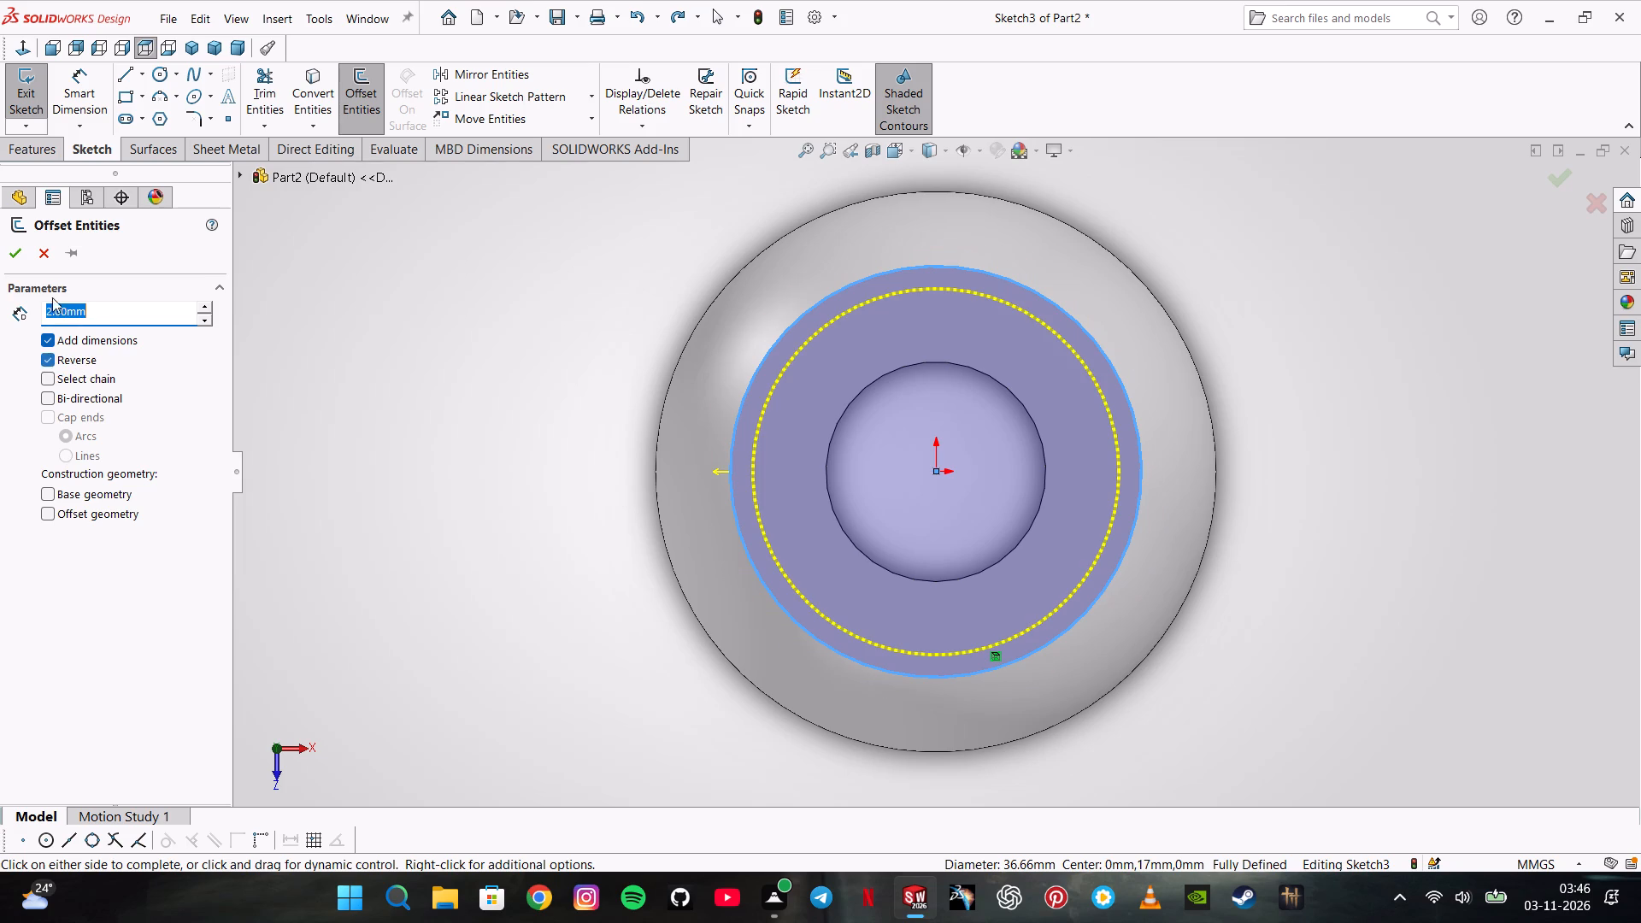
click(22, 256)
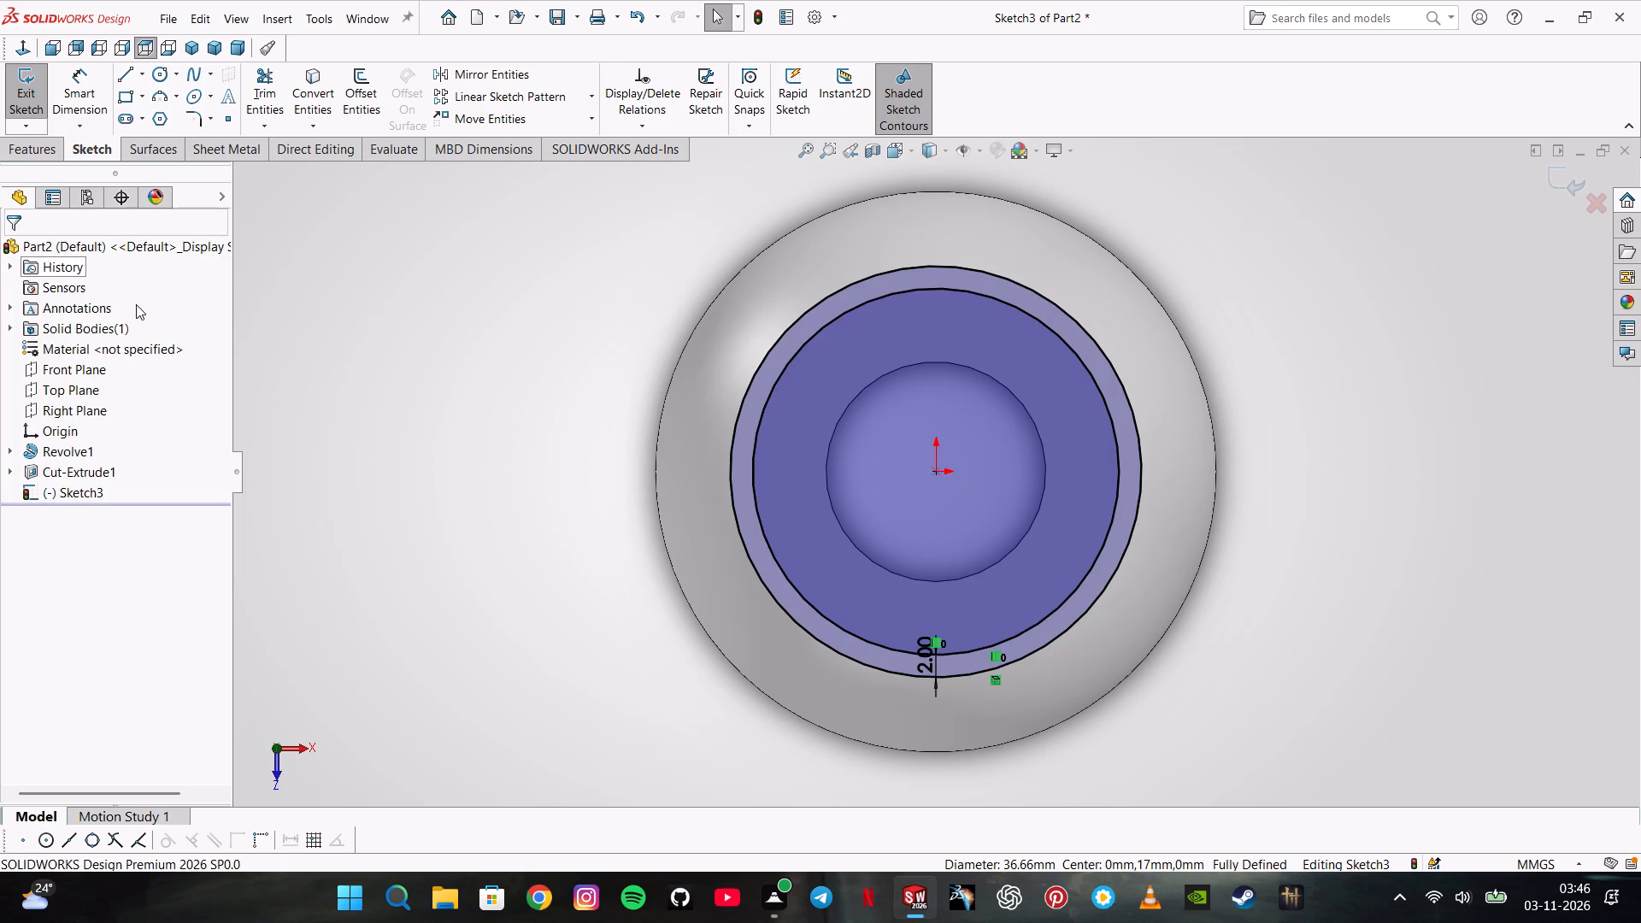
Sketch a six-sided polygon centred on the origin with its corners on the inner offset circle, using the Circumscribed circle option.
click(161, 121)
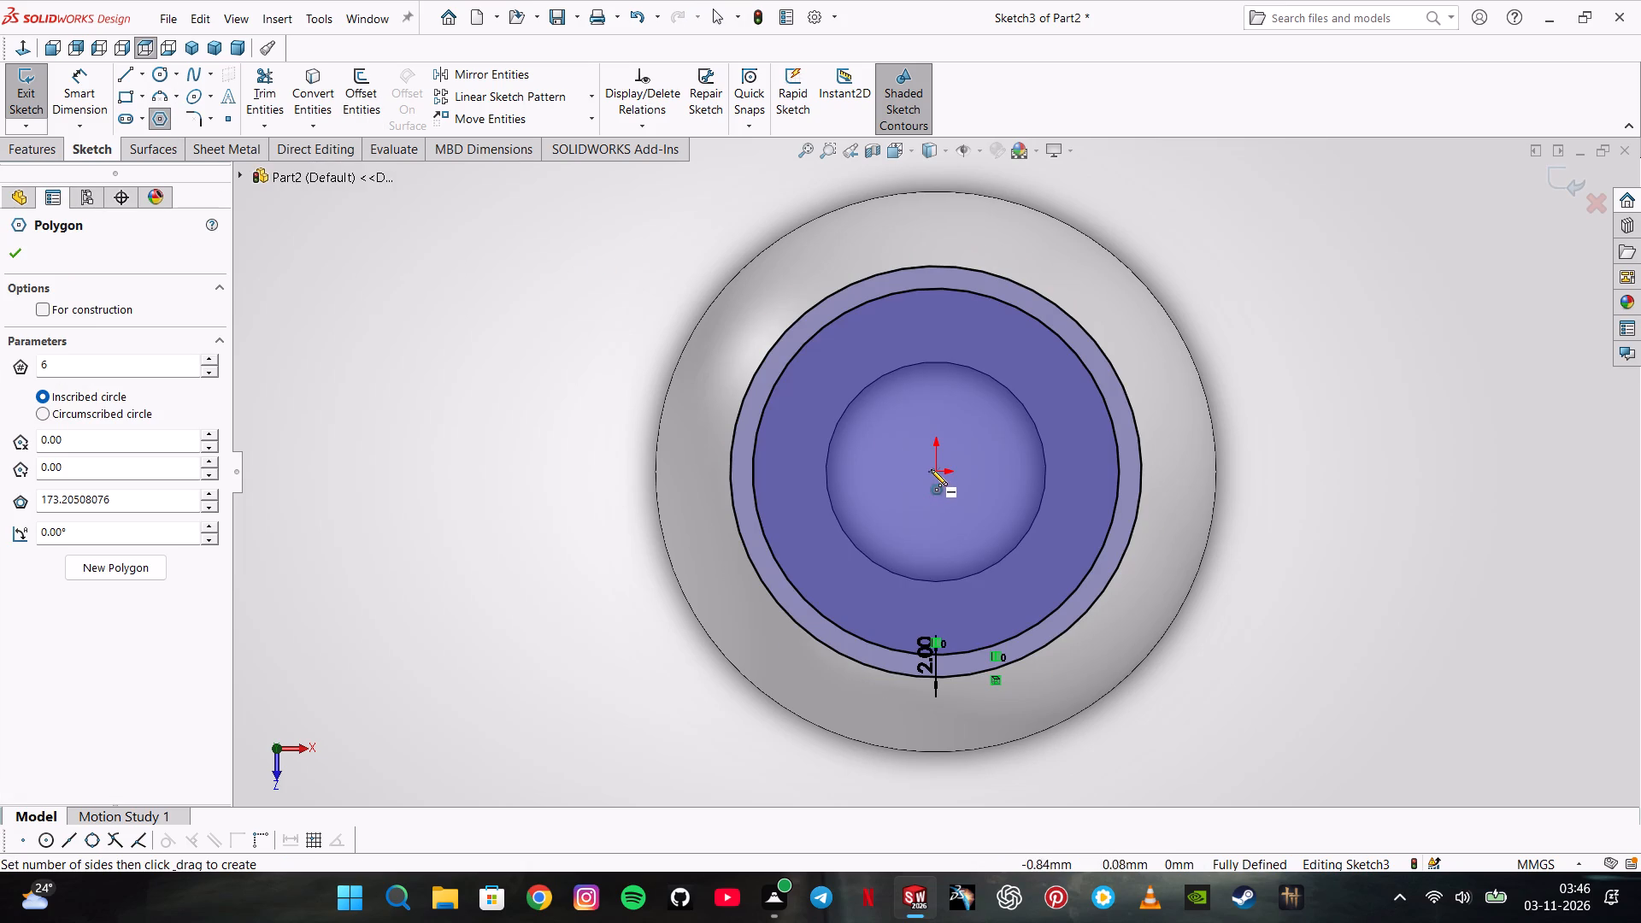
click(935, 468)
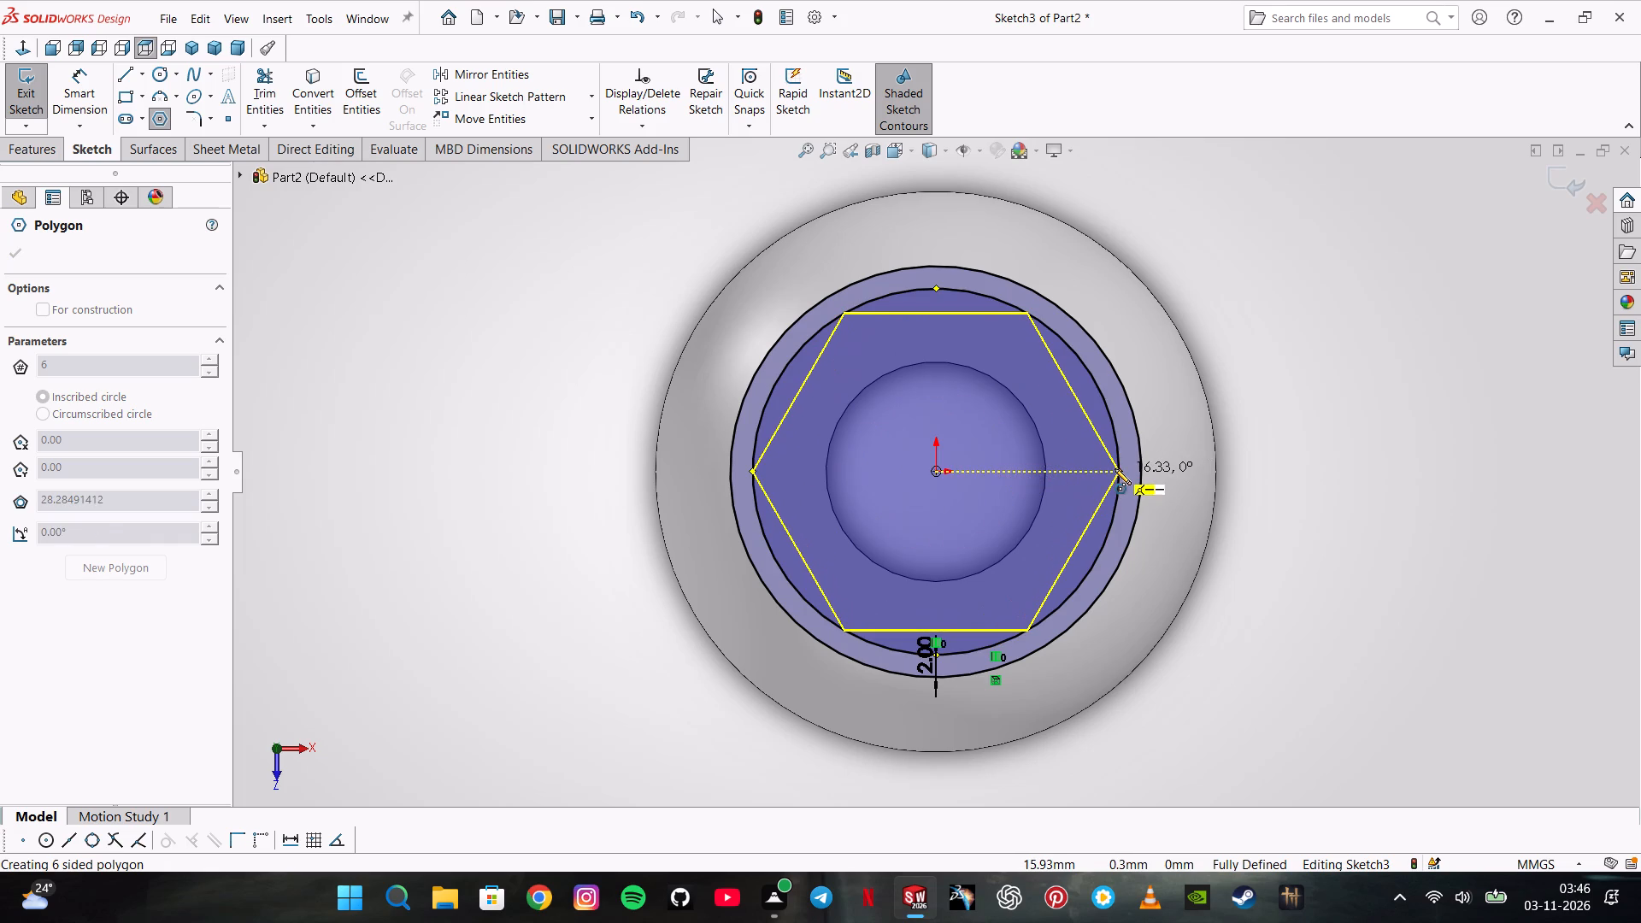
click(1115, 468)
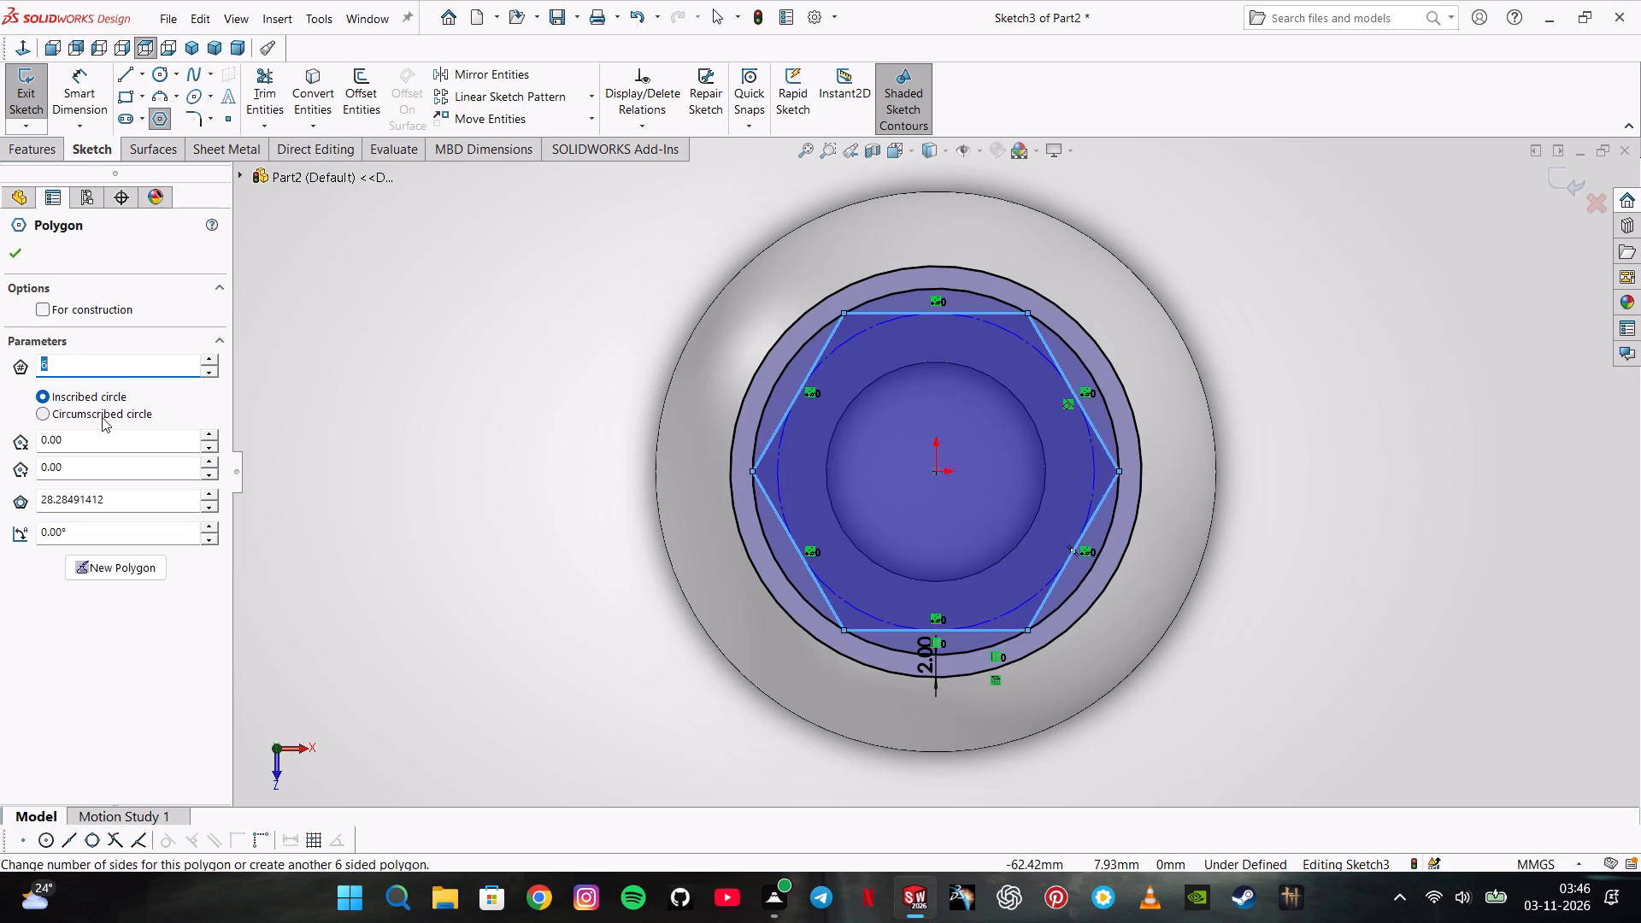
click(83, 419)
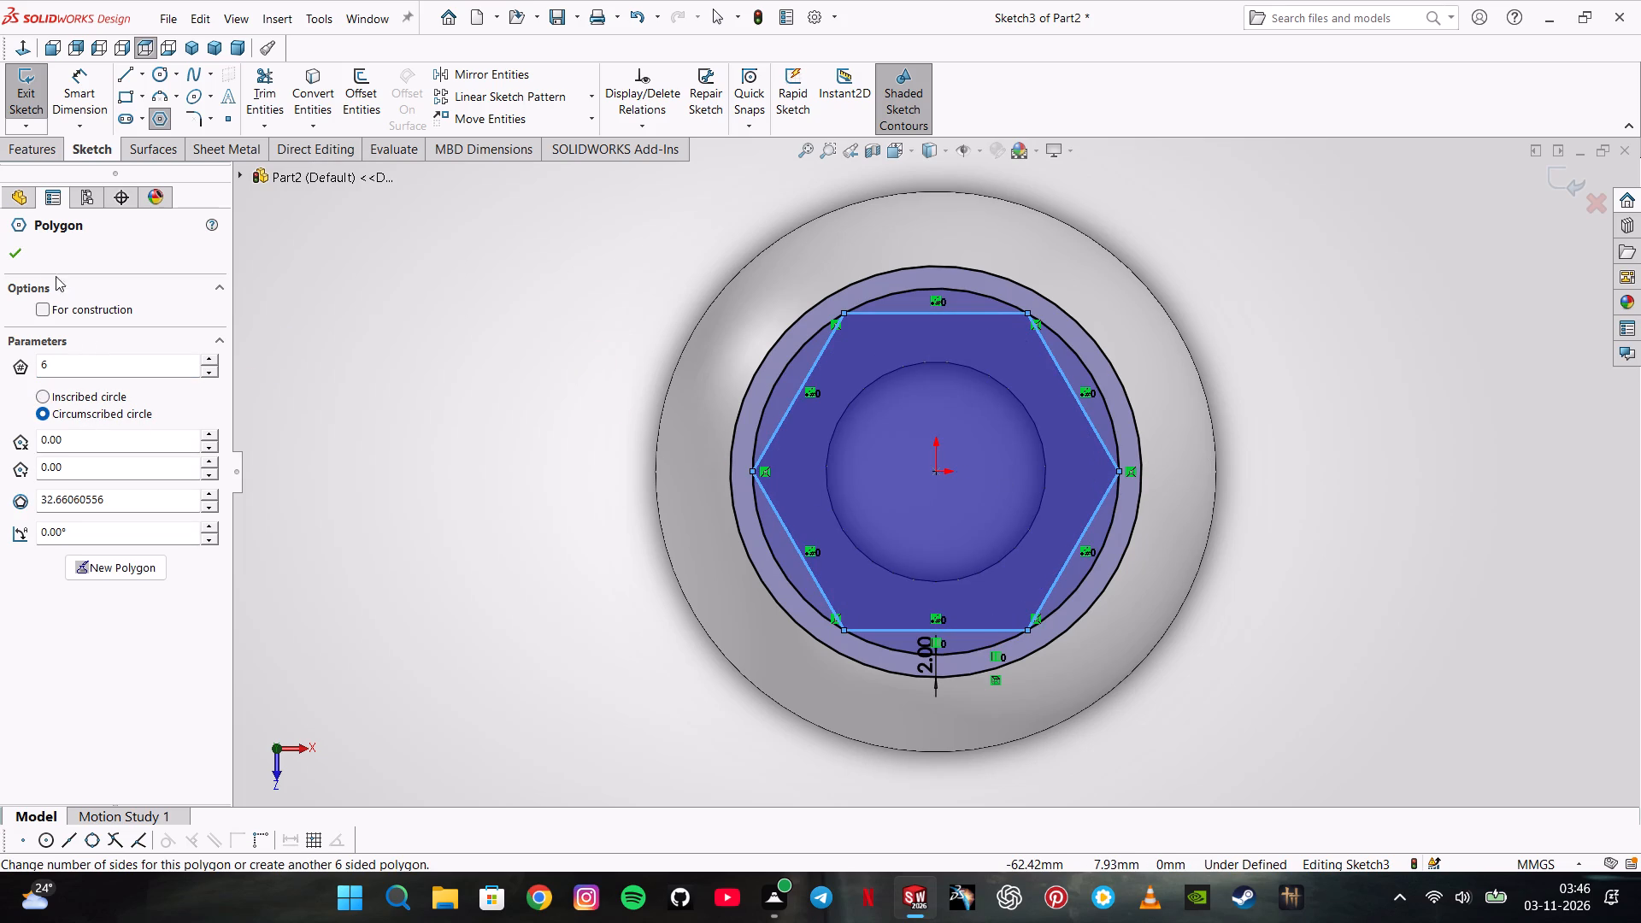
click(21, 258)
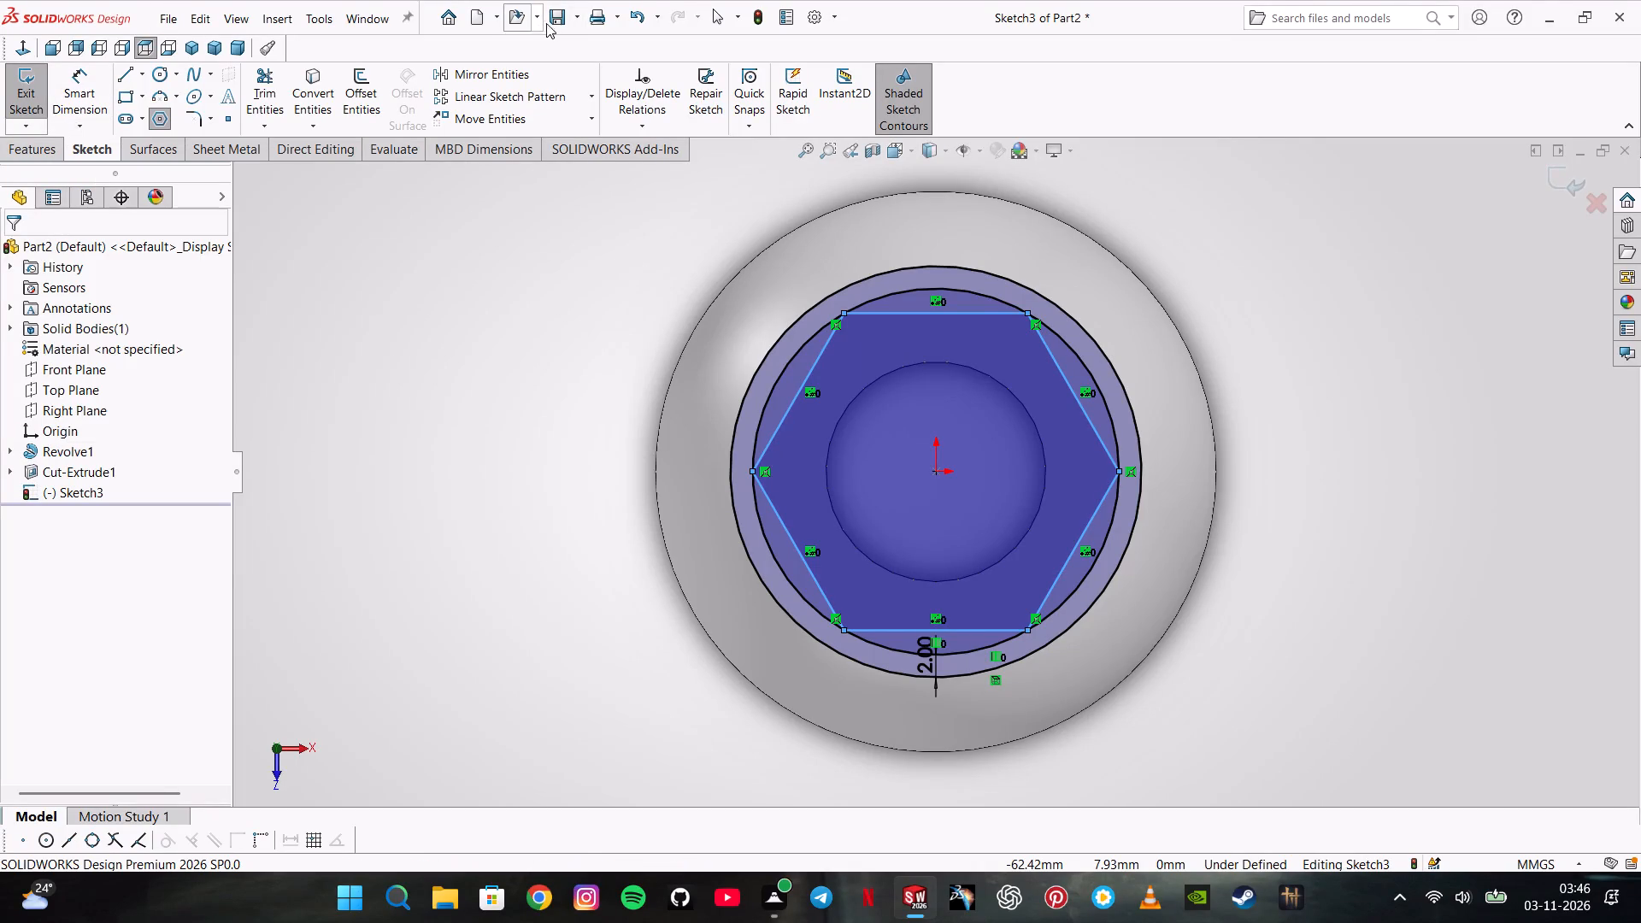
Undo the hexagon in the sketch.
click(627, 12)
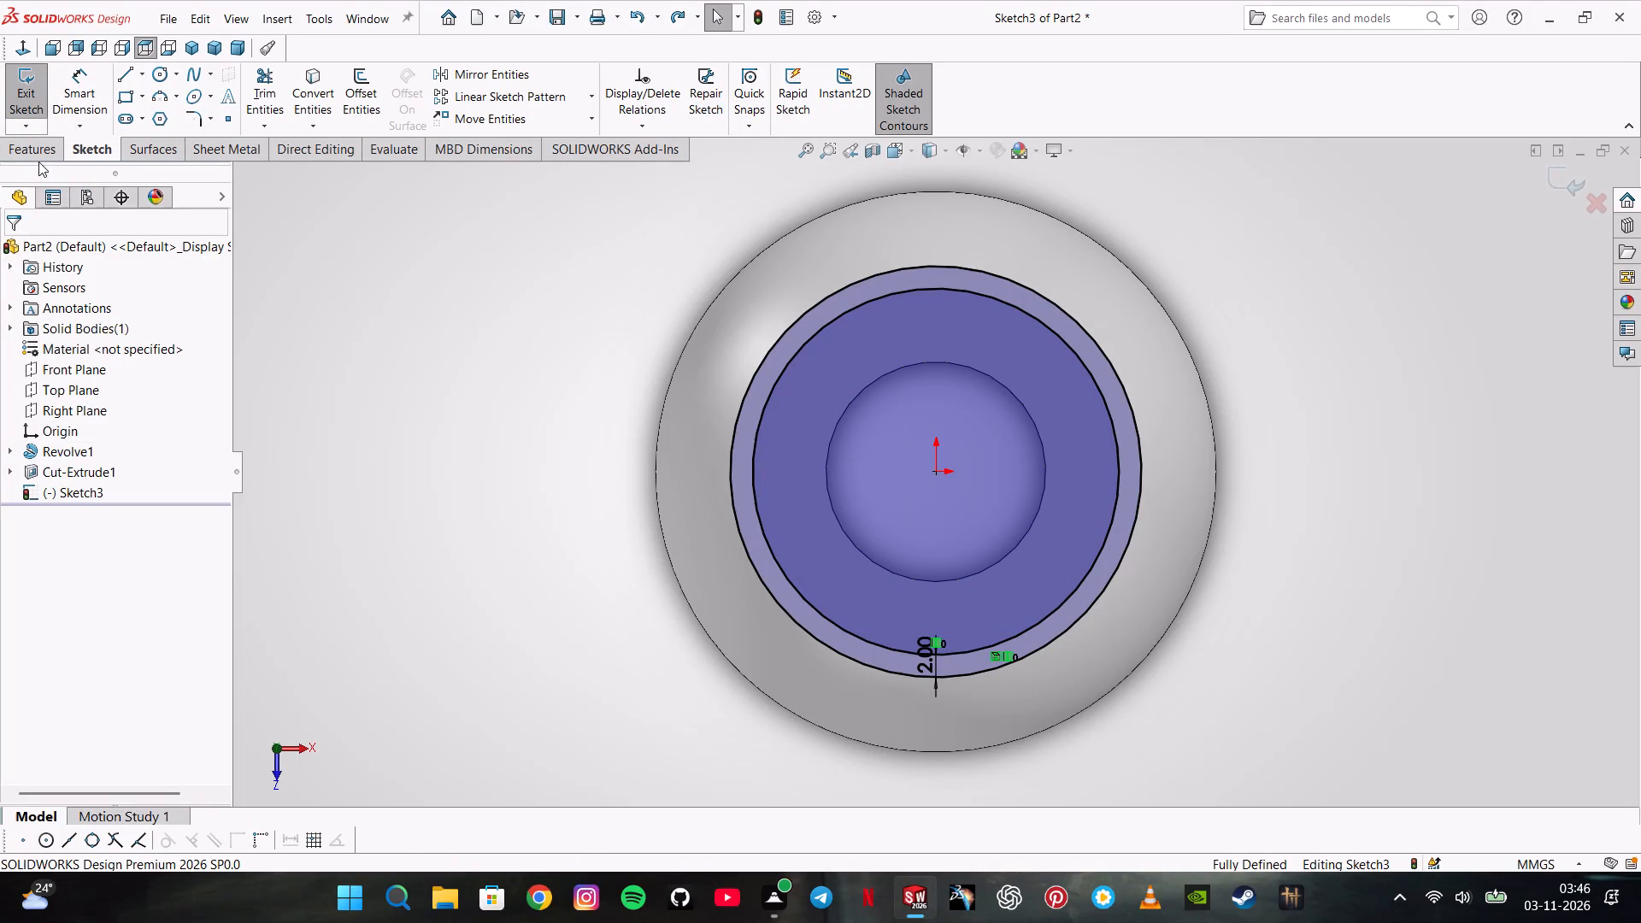
Cut the region inside the inner offset circle as a Blind Extruded Cut 5 mm deep.
click(51, 155)
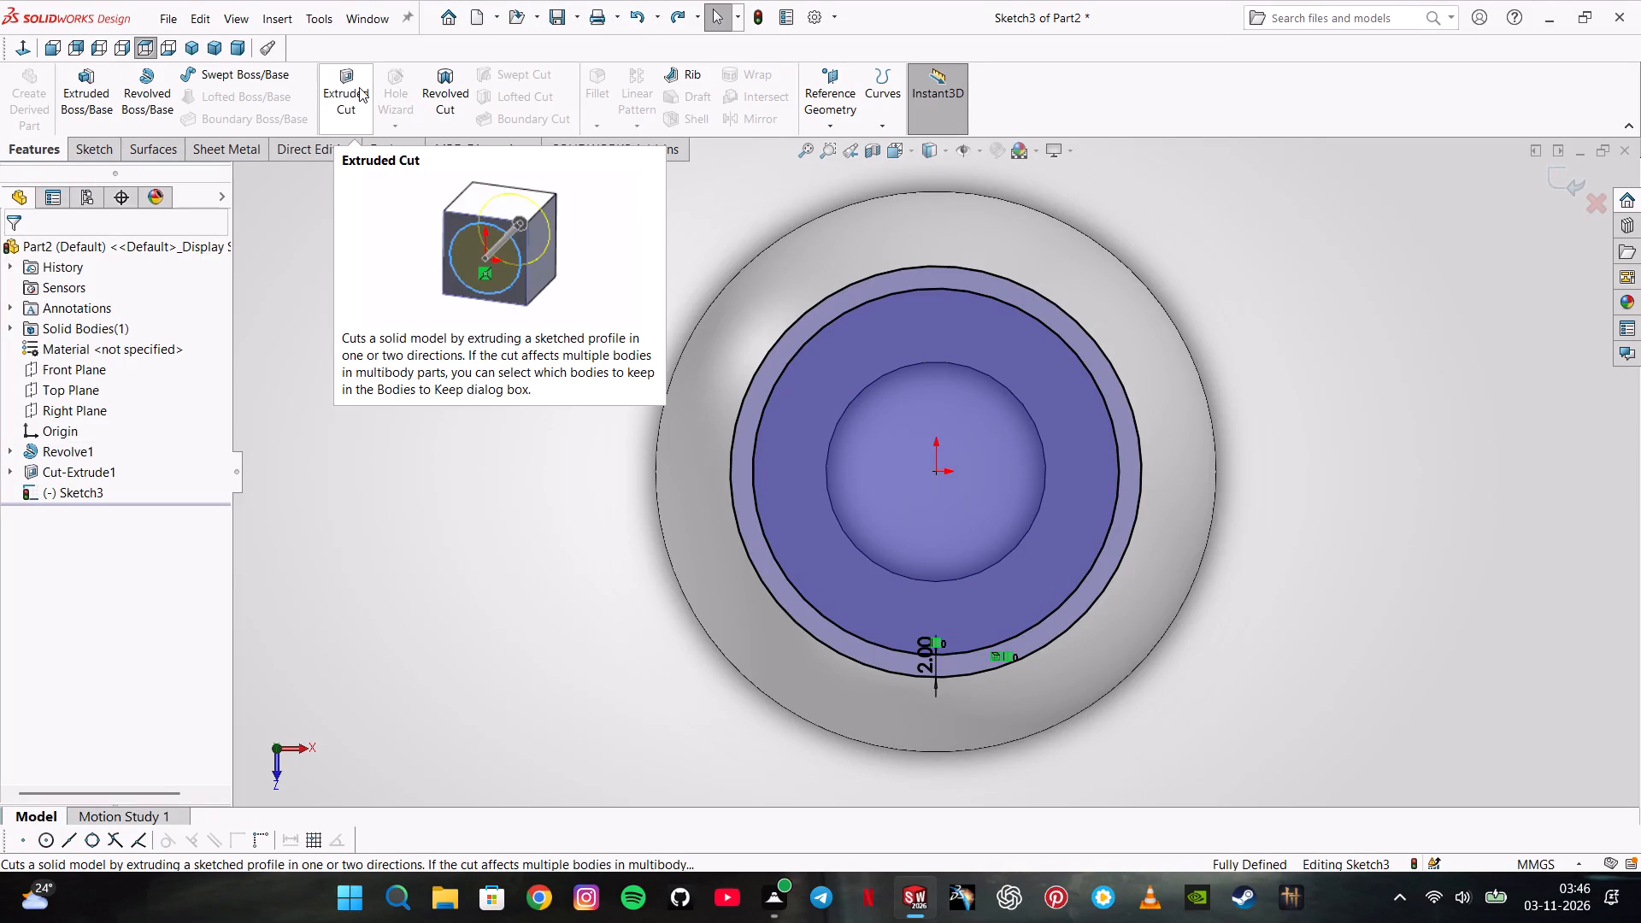
click(359, 87)
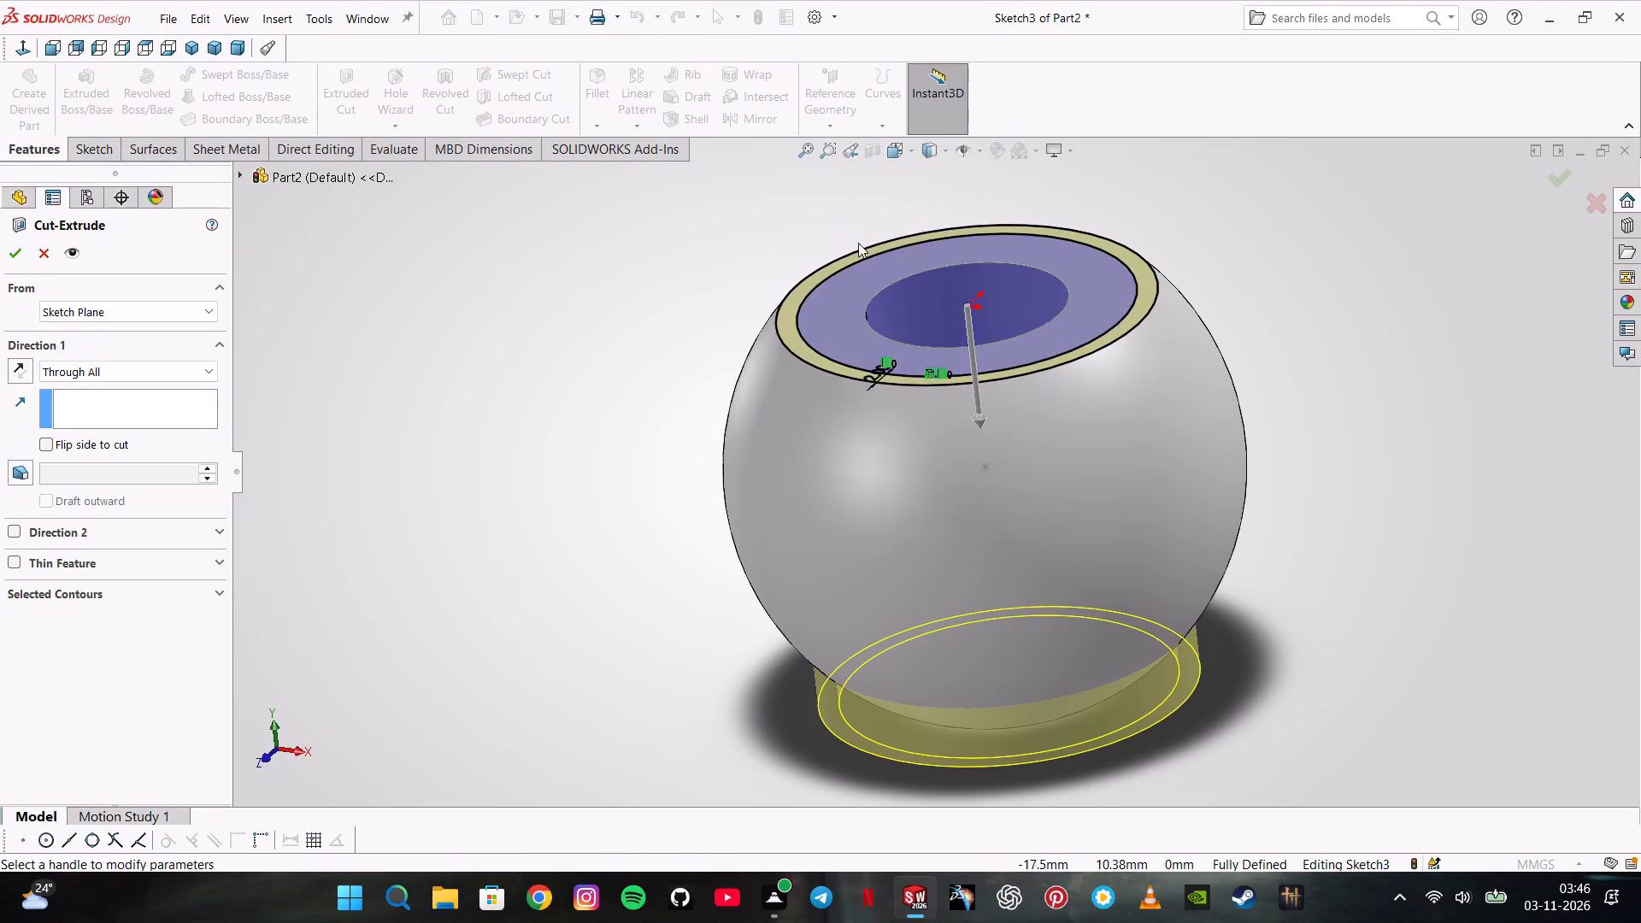
click(876, 268)
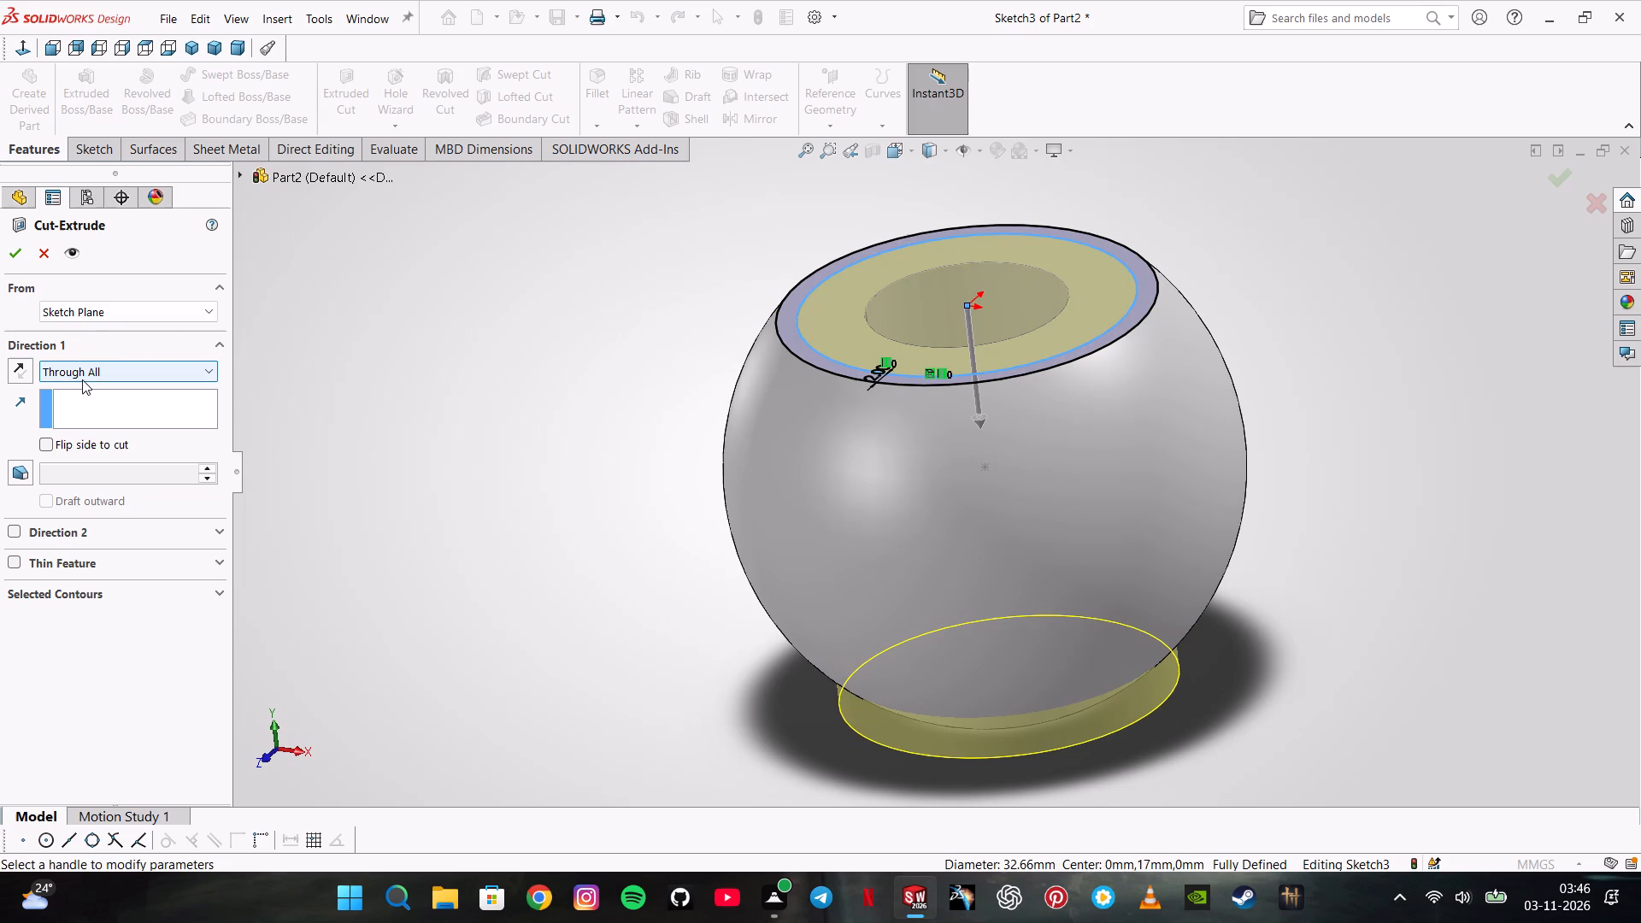
click(120, 367)
click(103, 384)
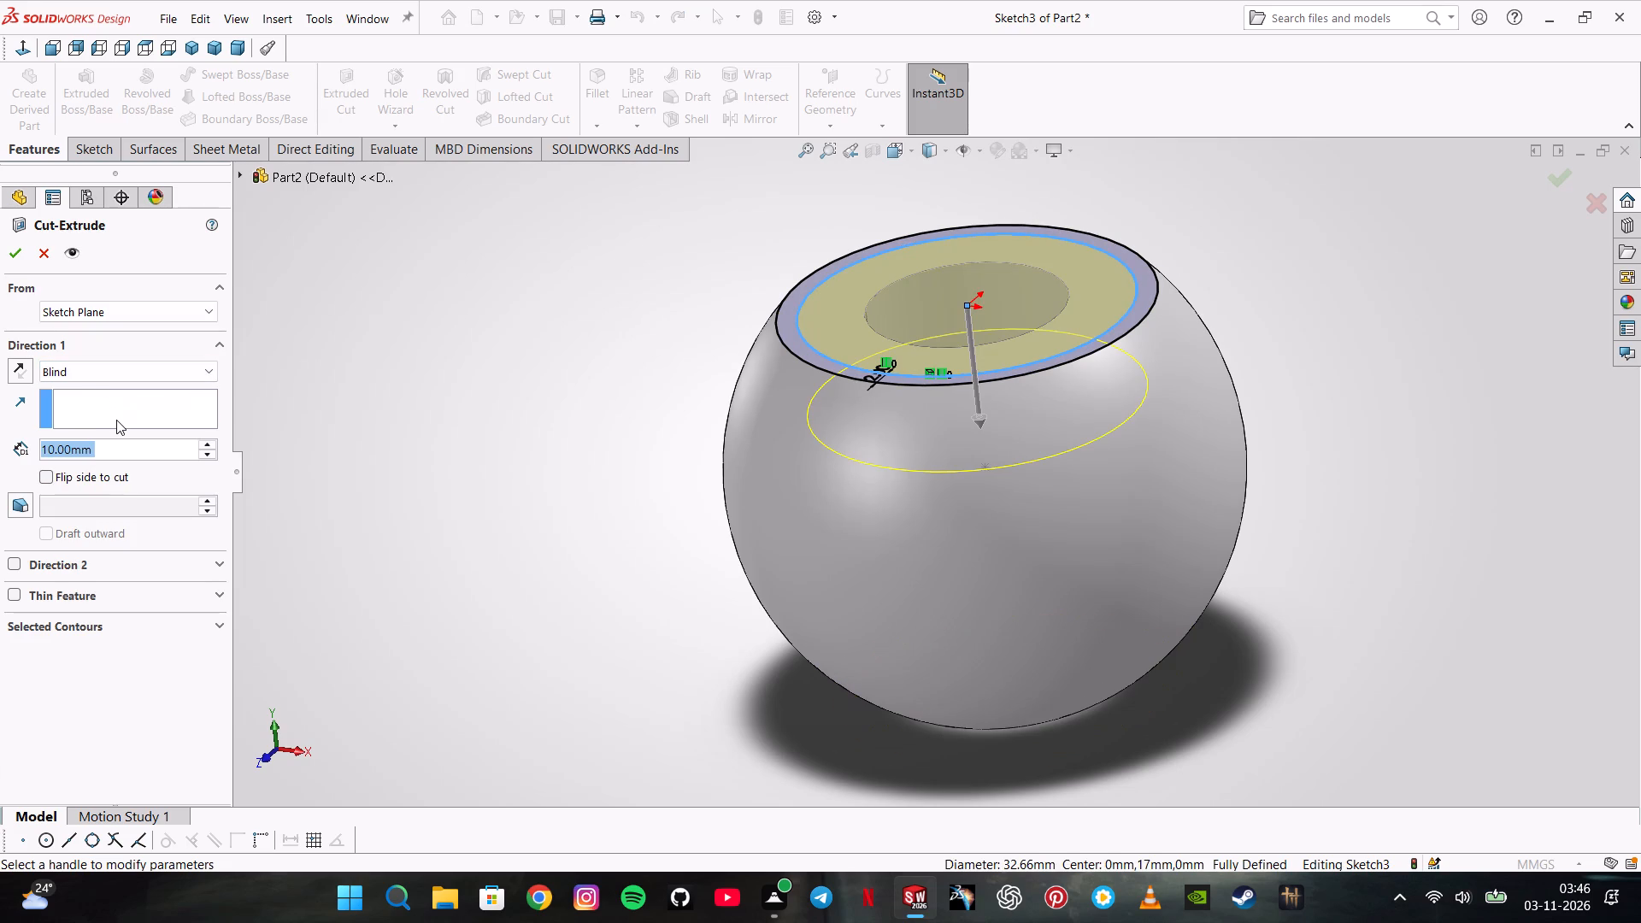
key(5)
key(Return)
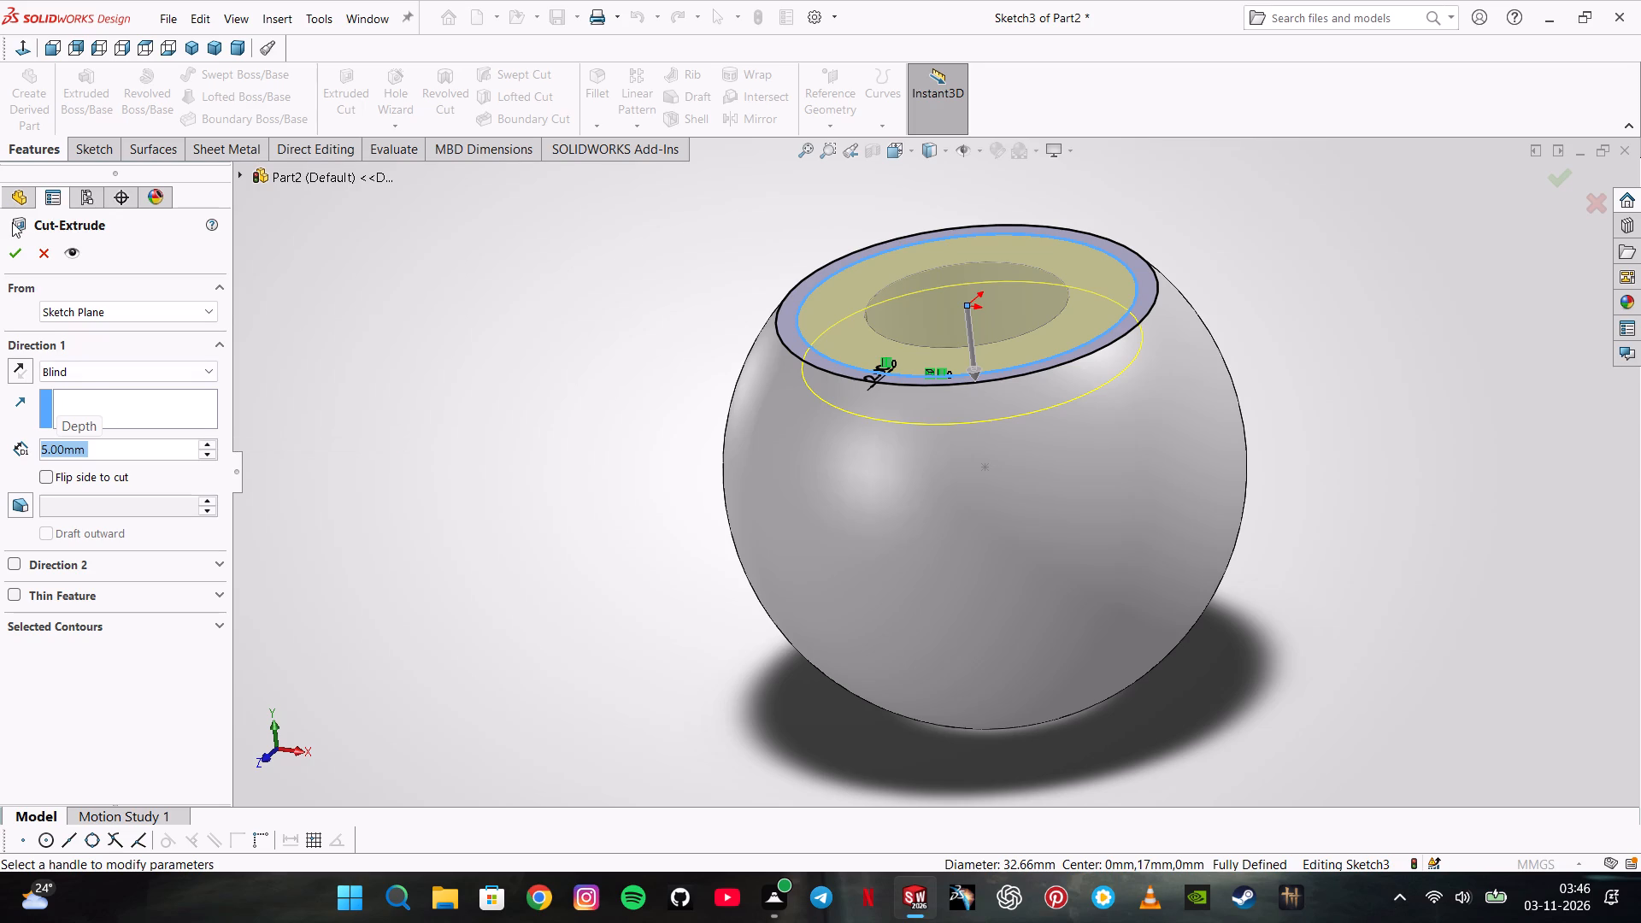
click(14, 245)
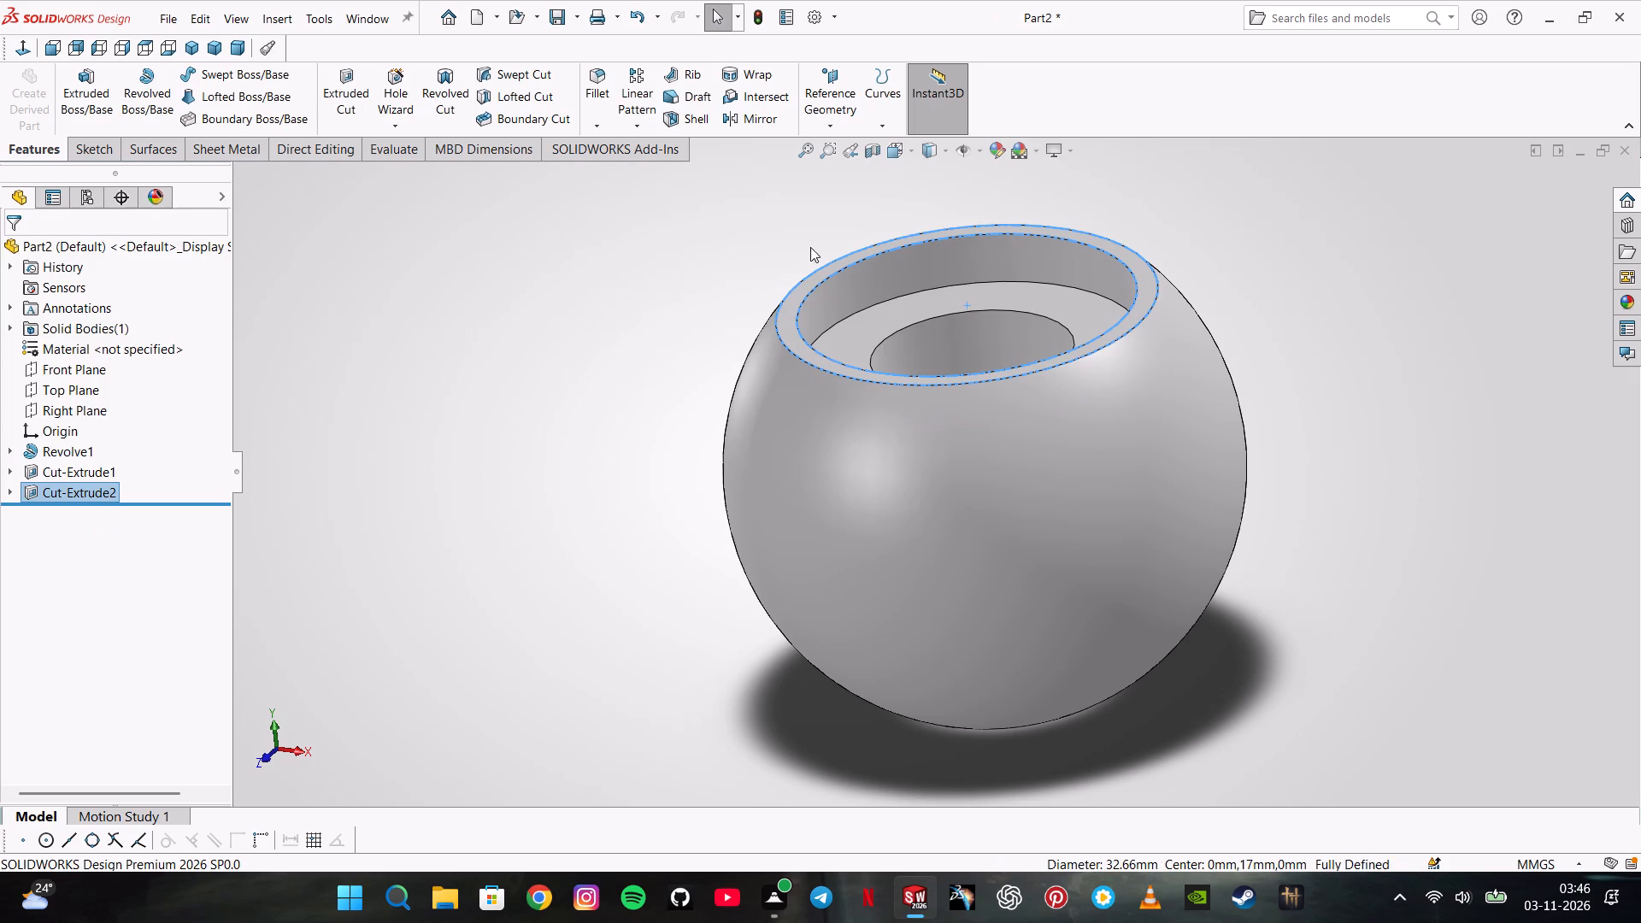
Start a sketch on the narrow top rim face and convert the 5 mm recess's outer circular edge into it.
click(846, 259)
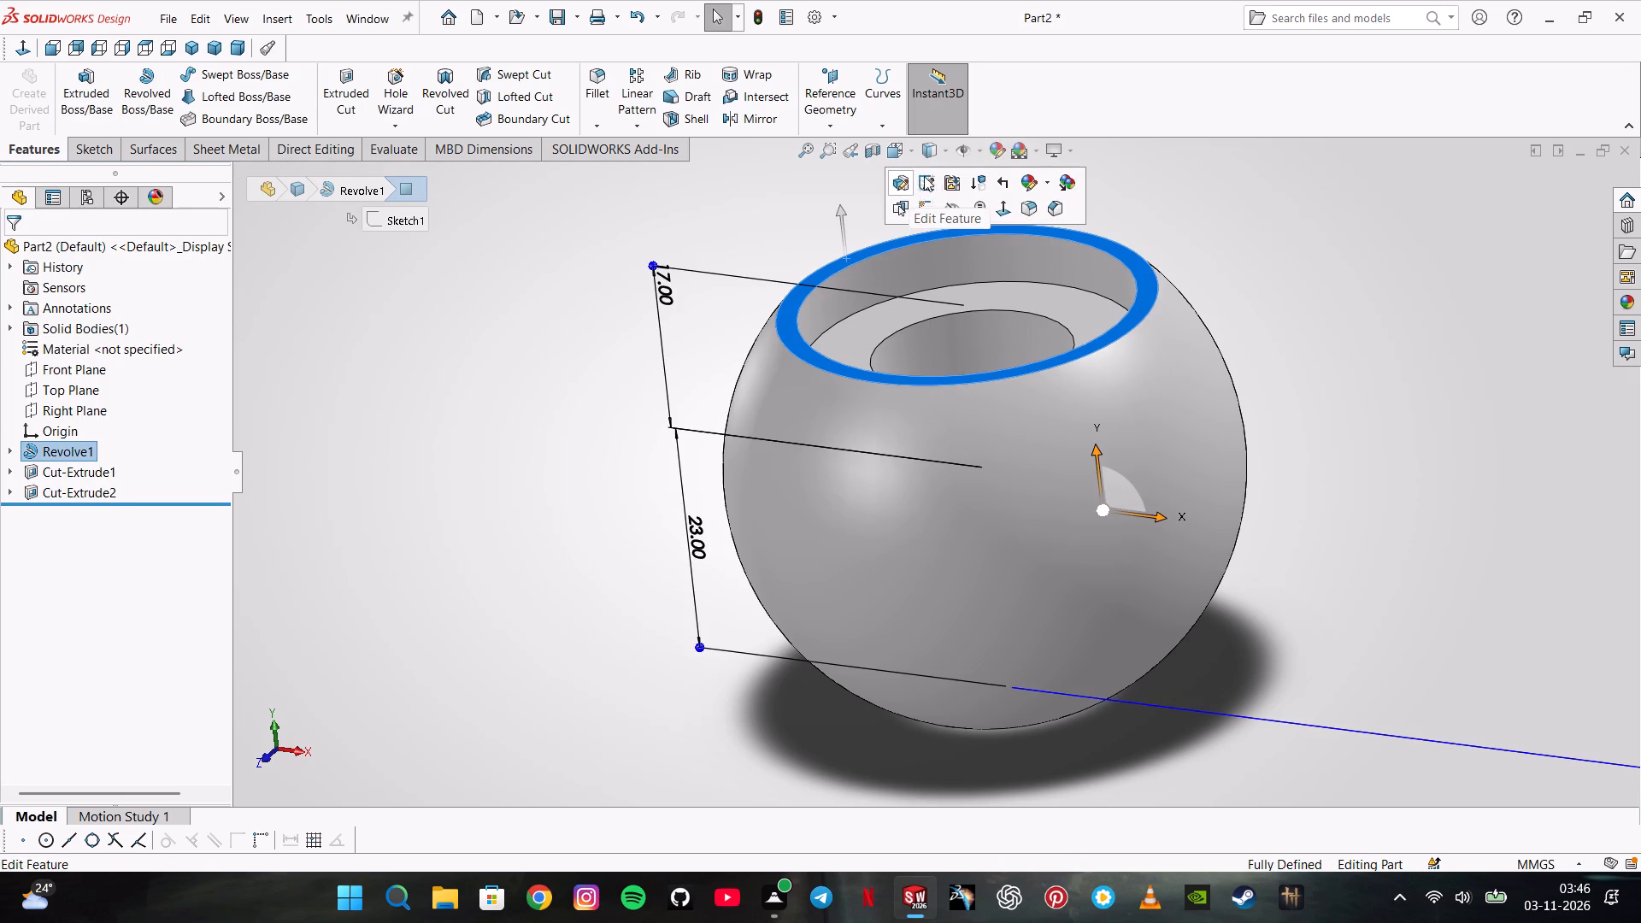
click(920, 197)
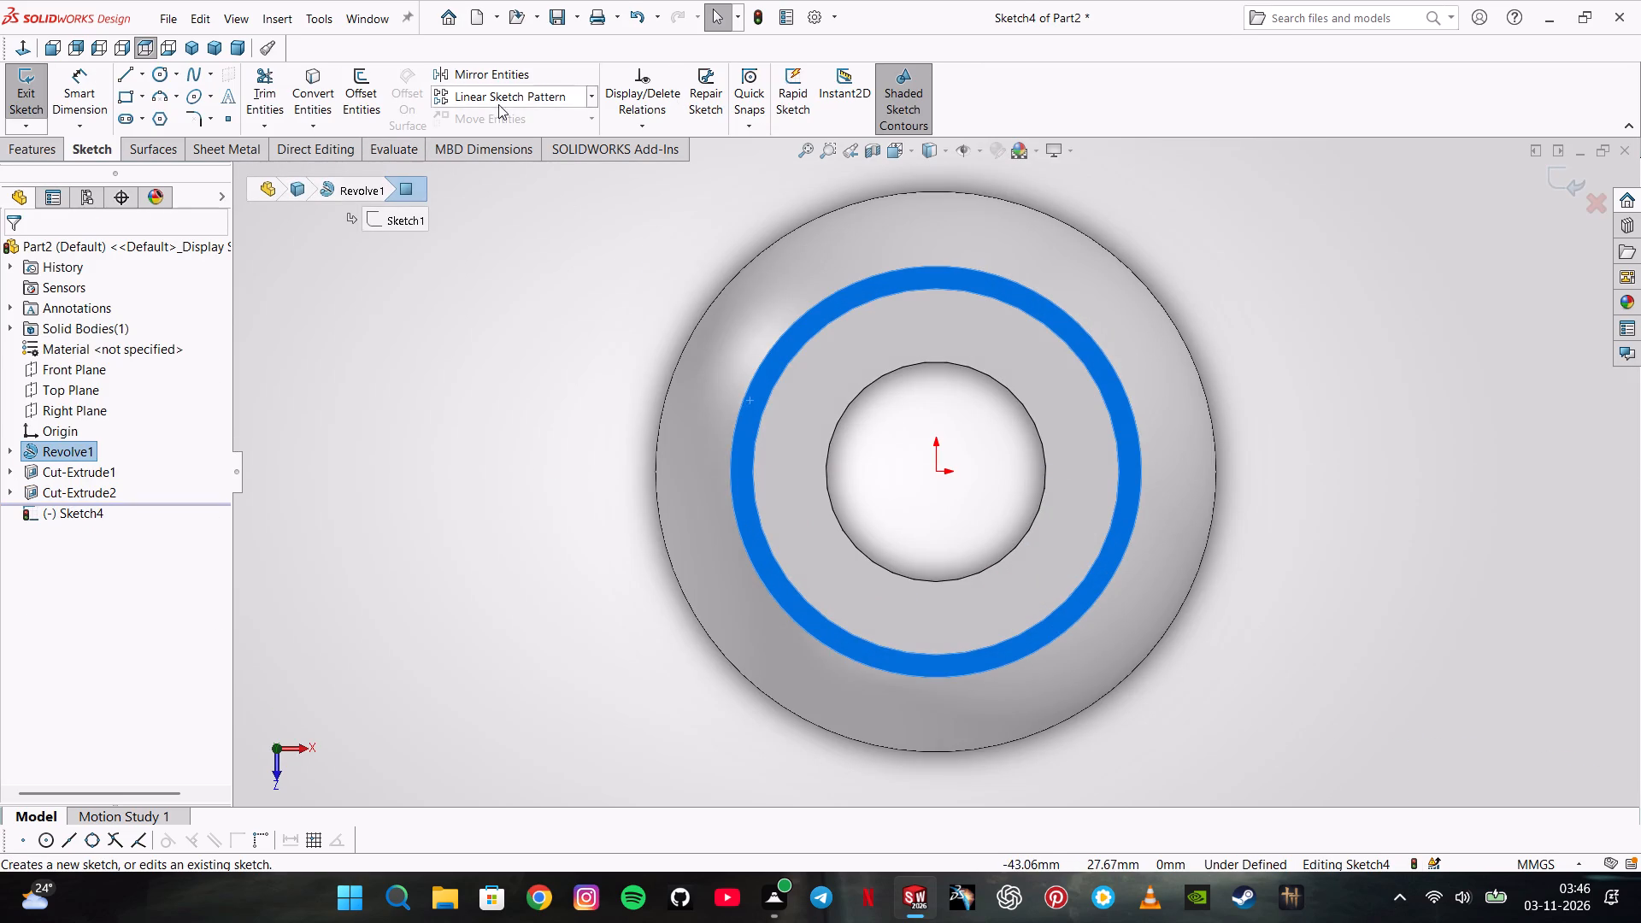
click(664, 279)
click(327, 87)
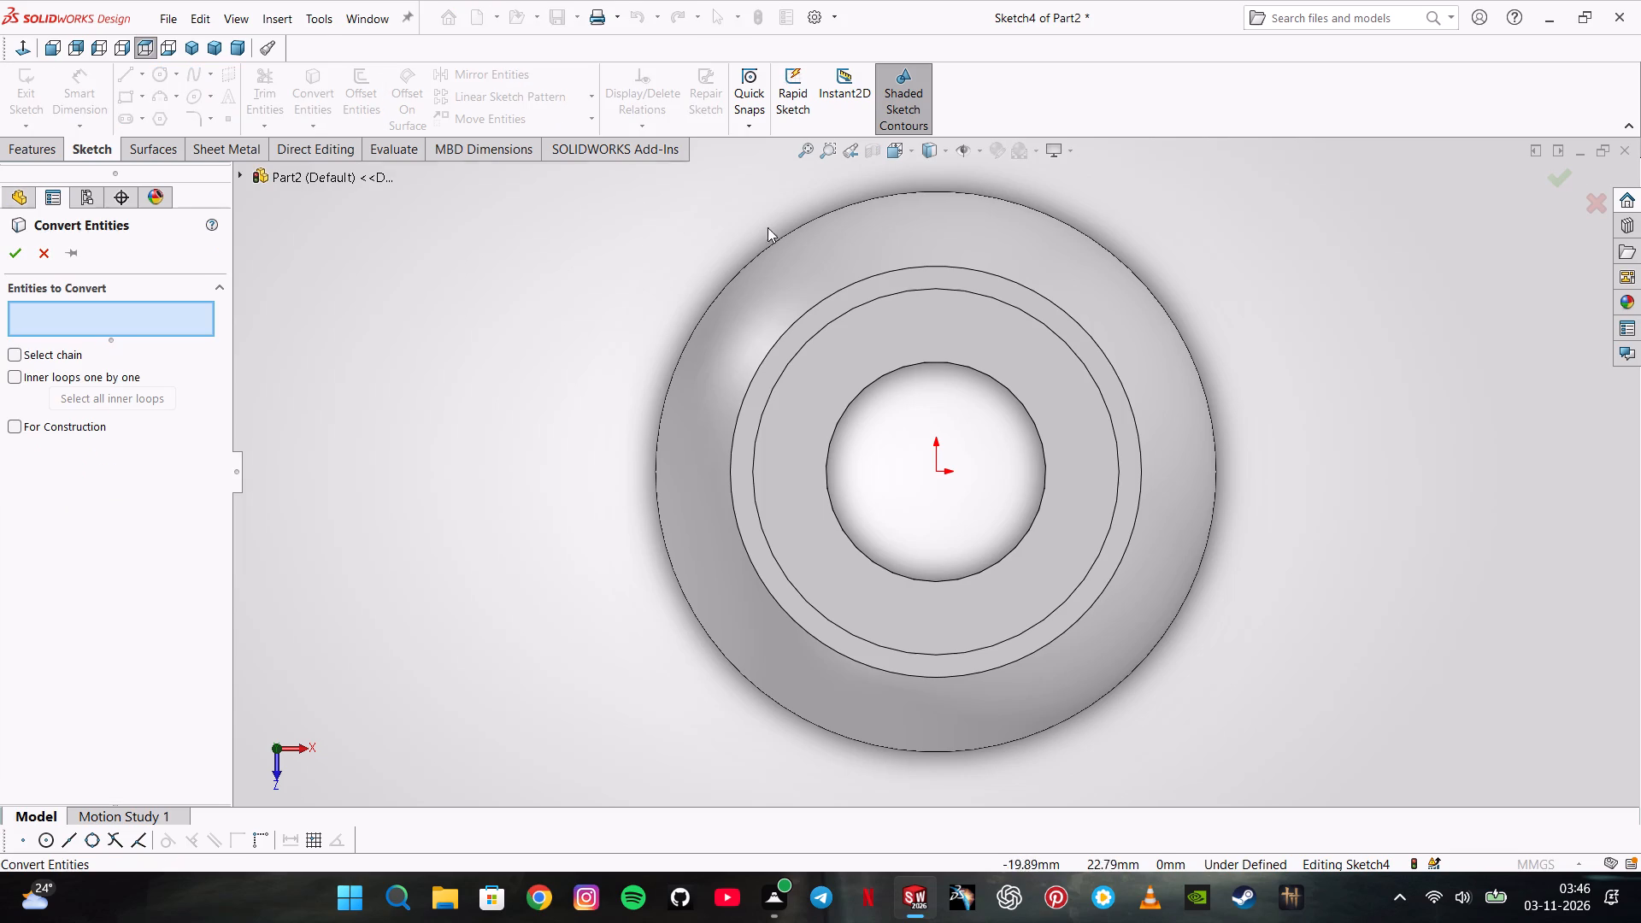
click(846, 313)
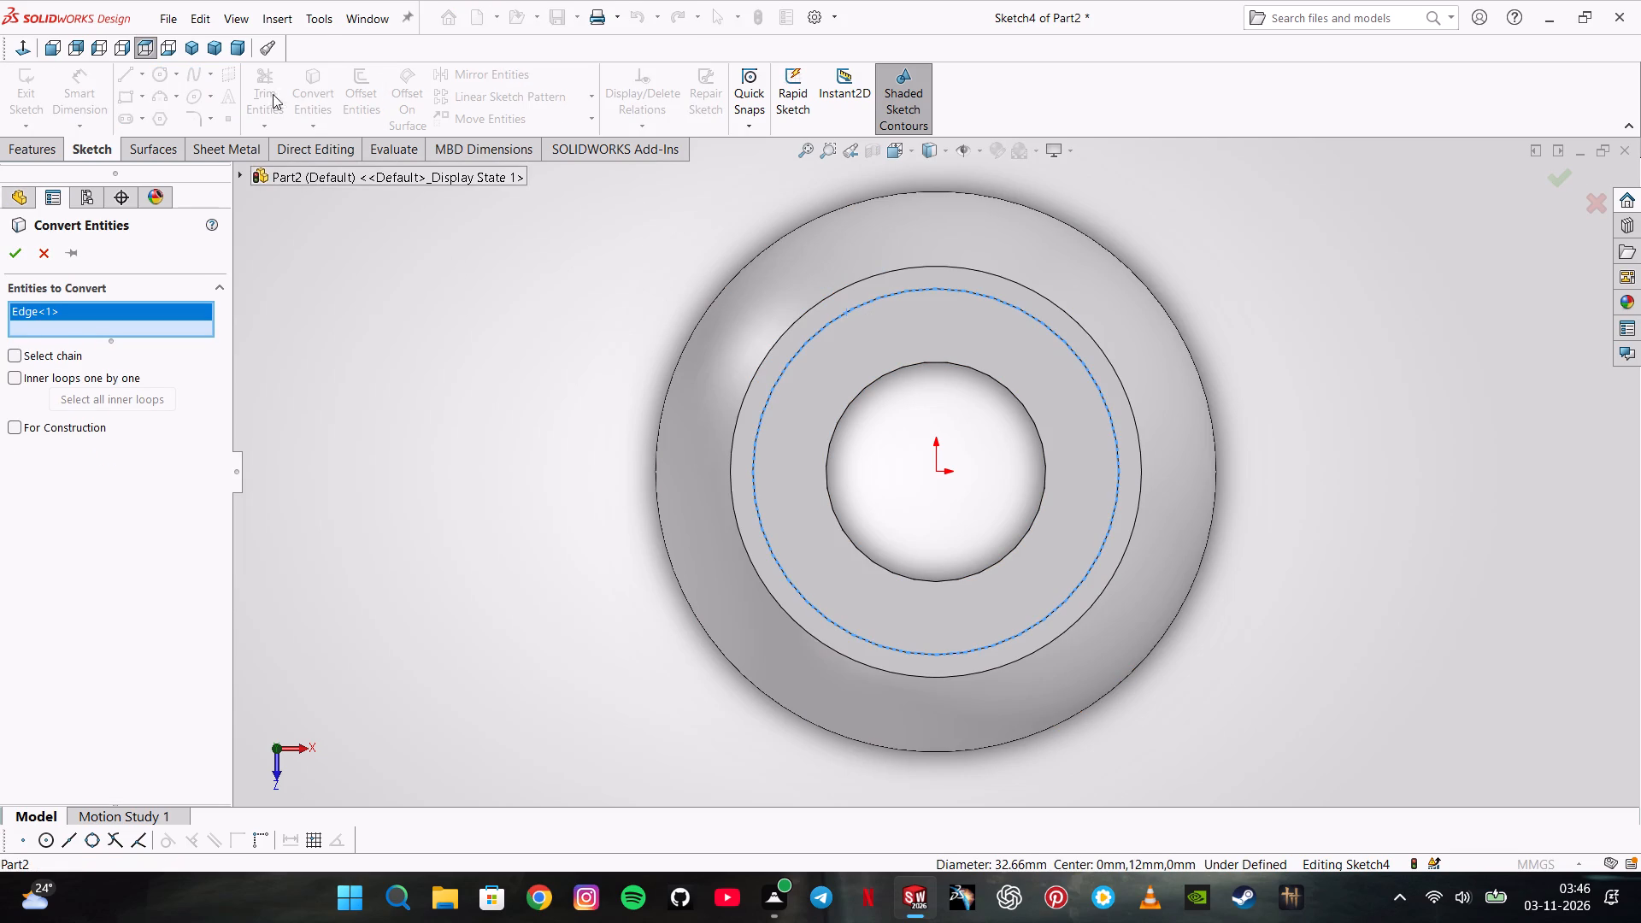
click(21, 256)
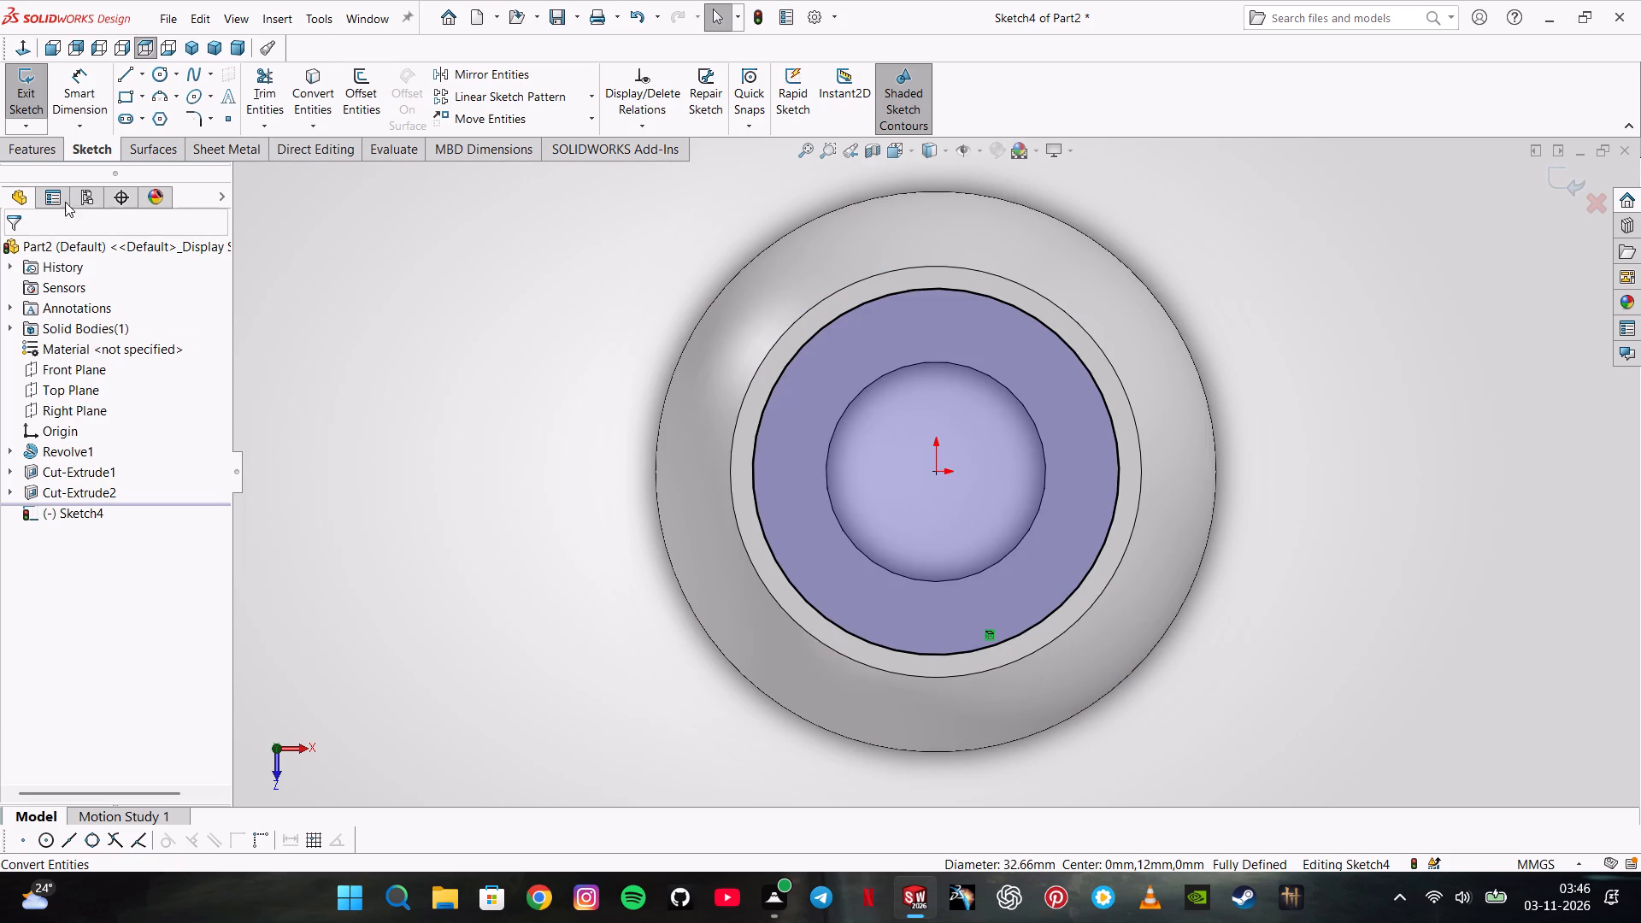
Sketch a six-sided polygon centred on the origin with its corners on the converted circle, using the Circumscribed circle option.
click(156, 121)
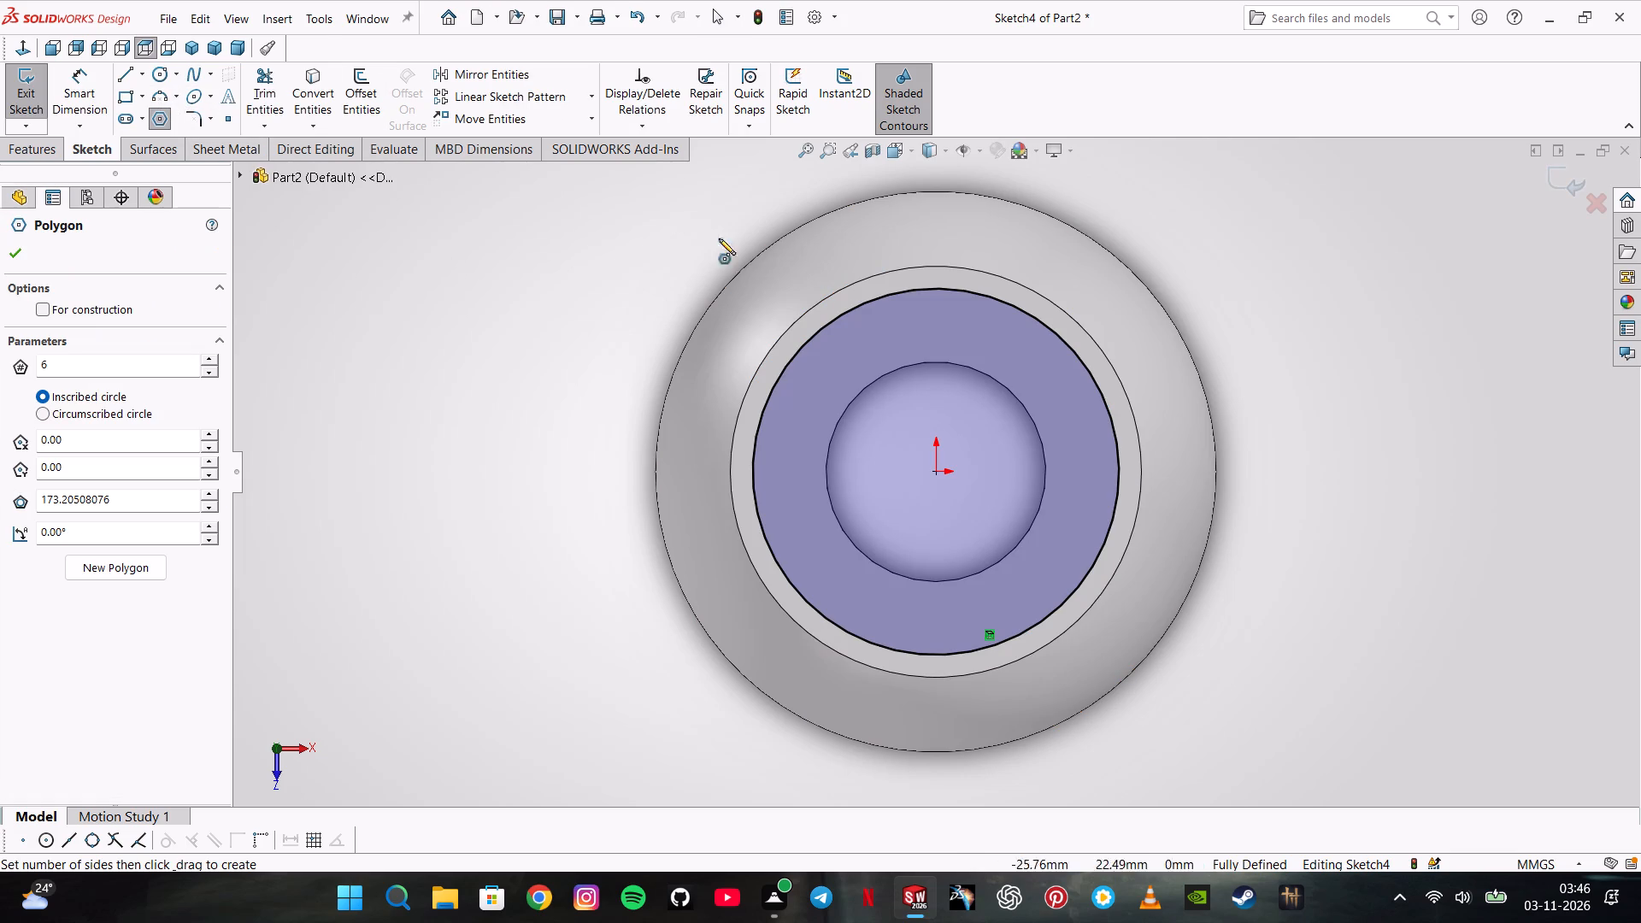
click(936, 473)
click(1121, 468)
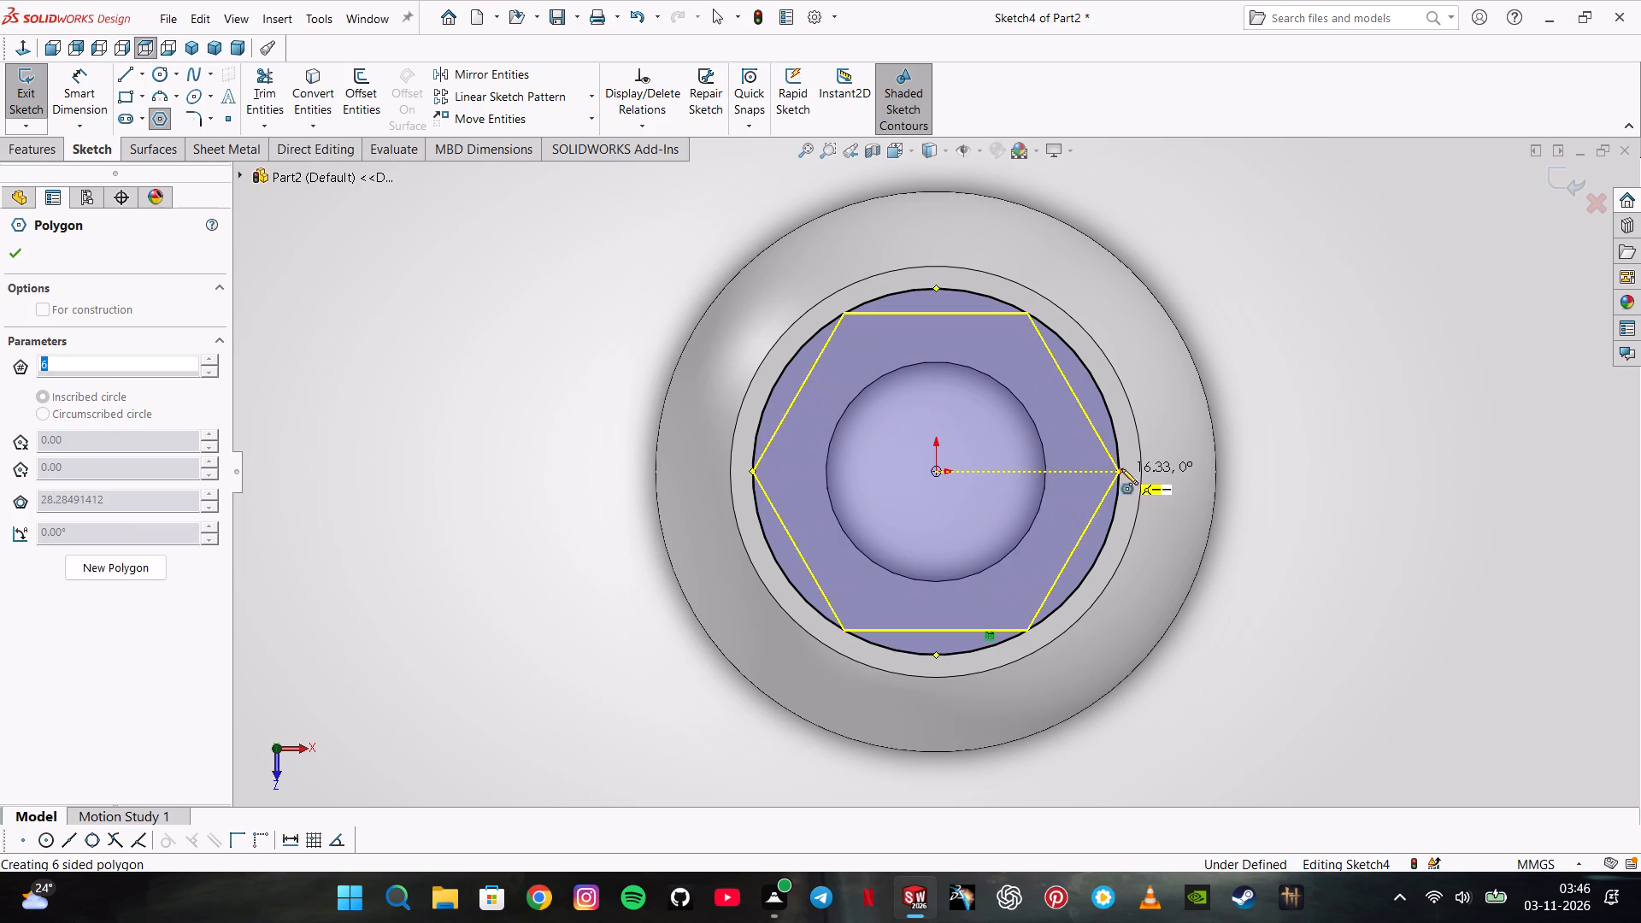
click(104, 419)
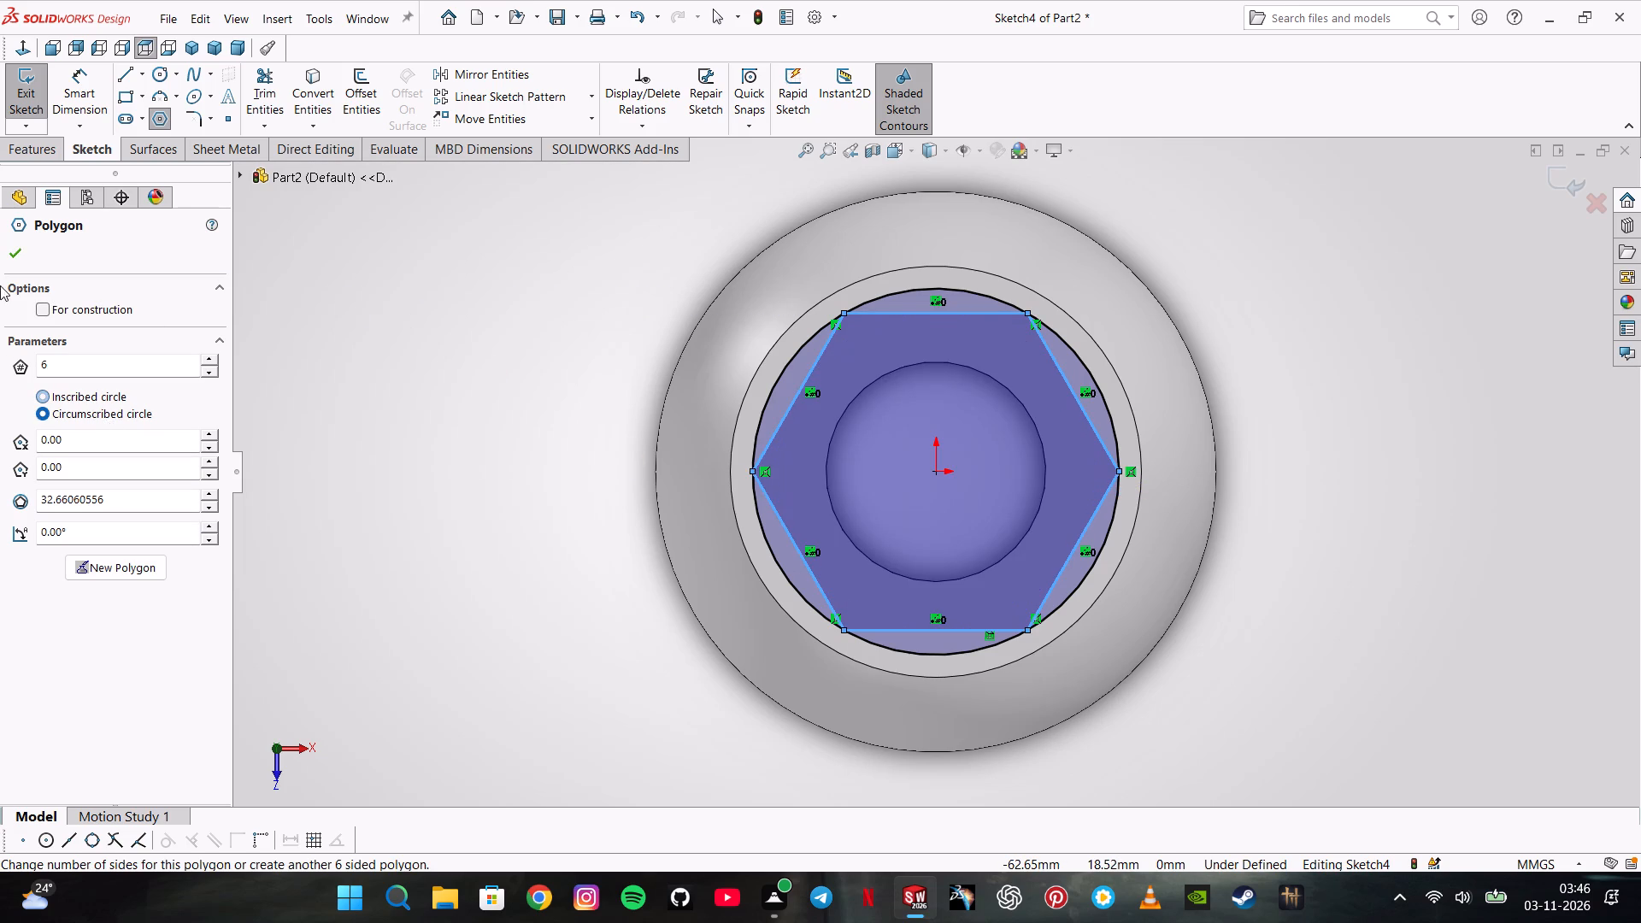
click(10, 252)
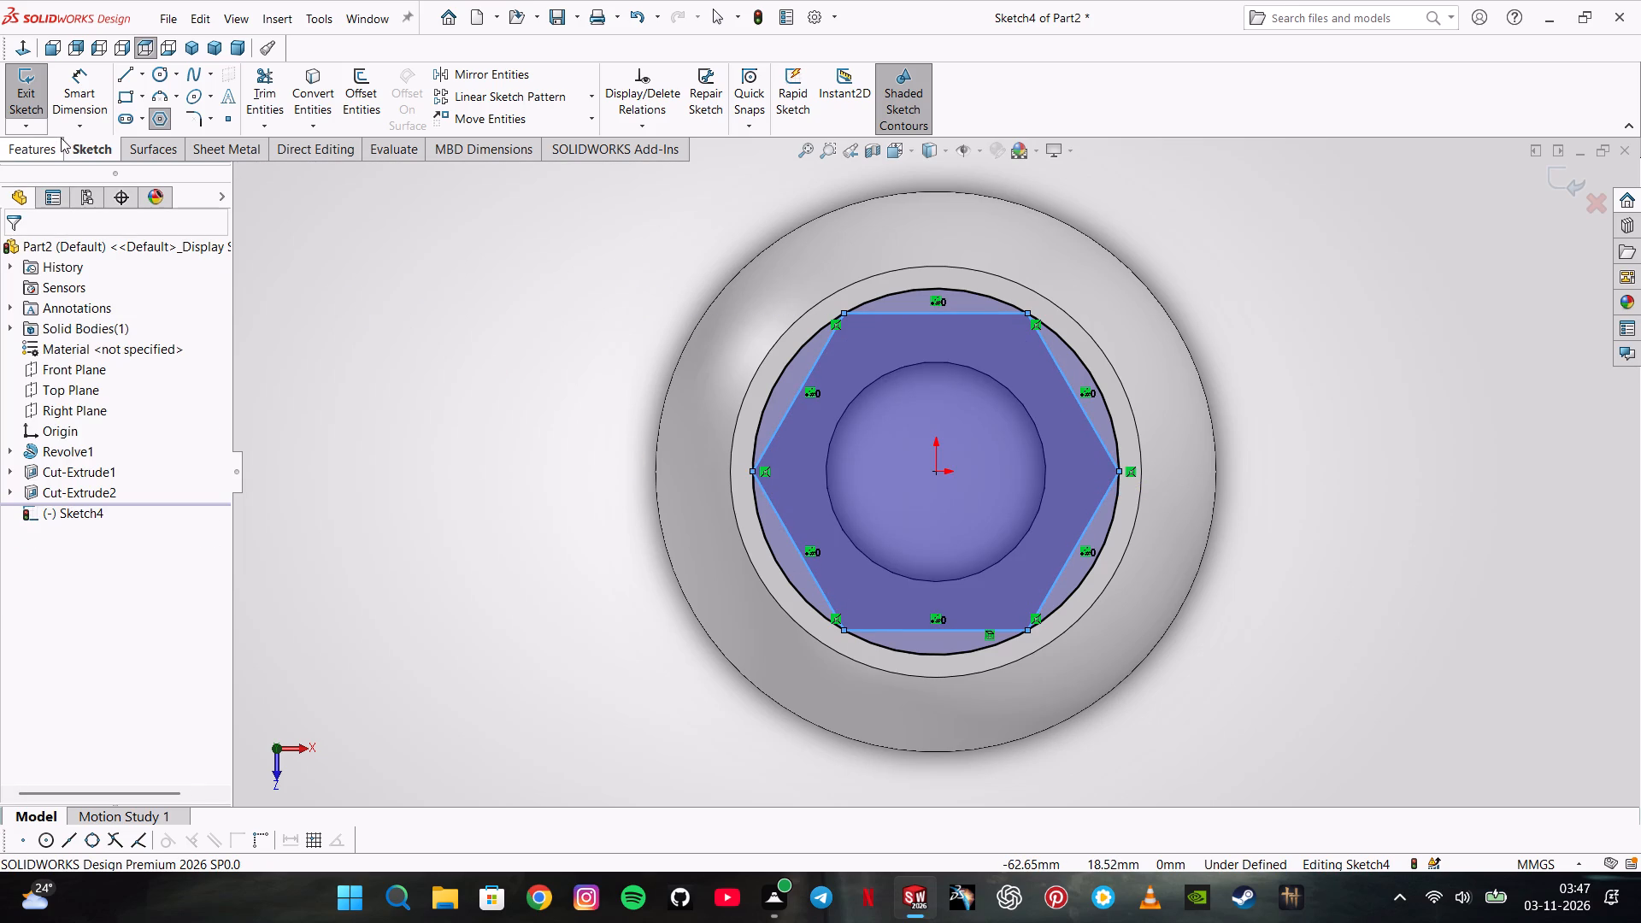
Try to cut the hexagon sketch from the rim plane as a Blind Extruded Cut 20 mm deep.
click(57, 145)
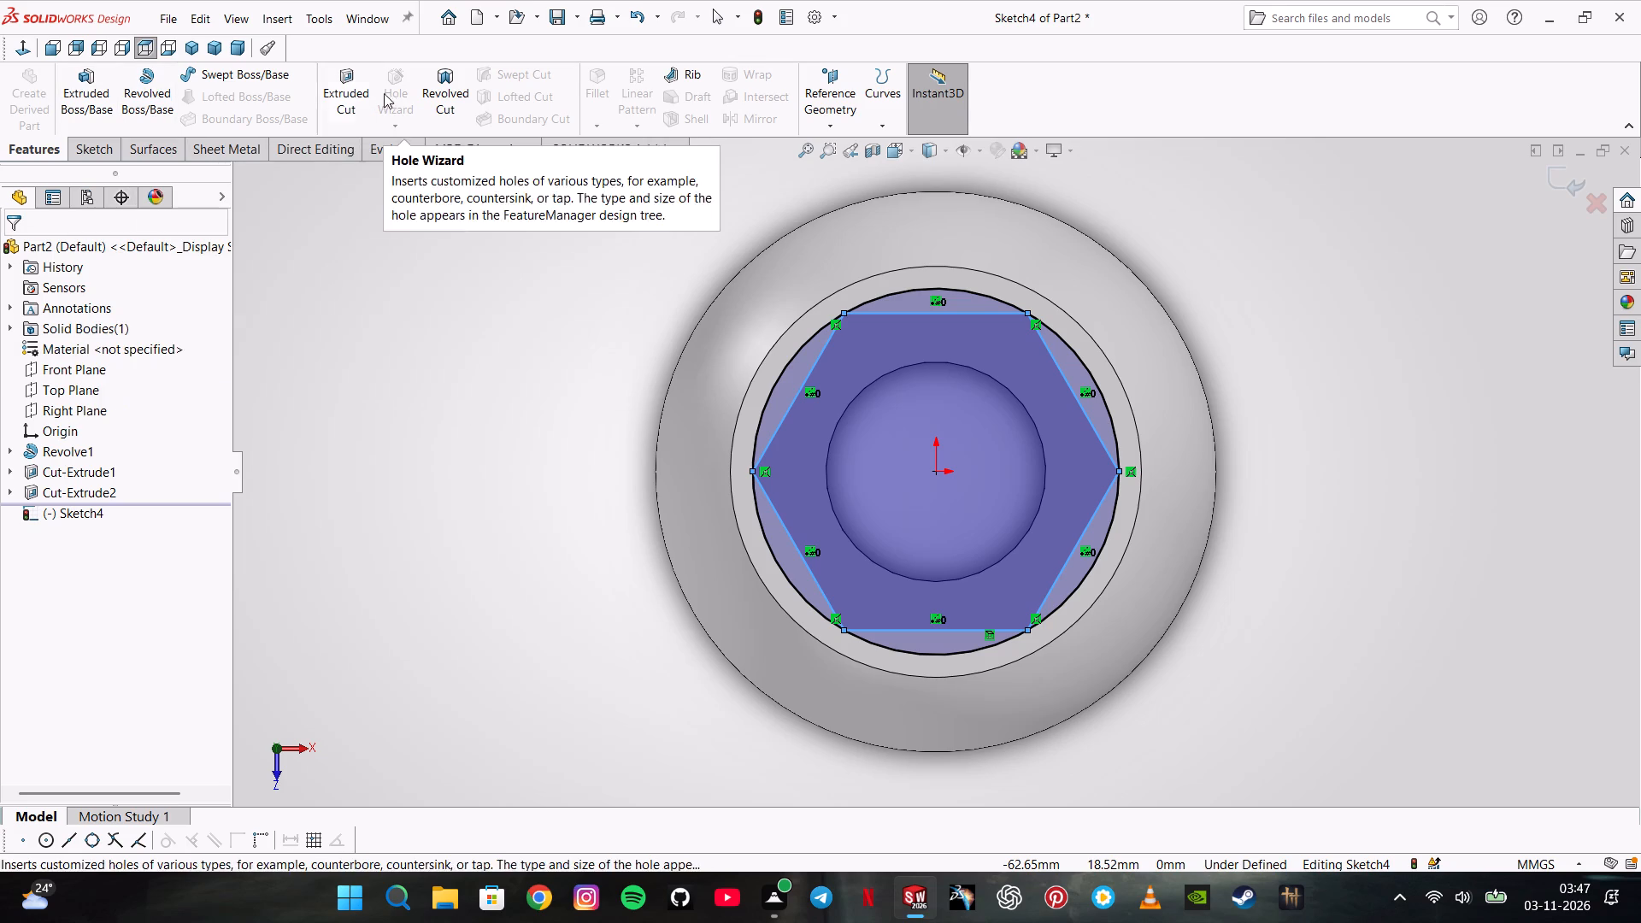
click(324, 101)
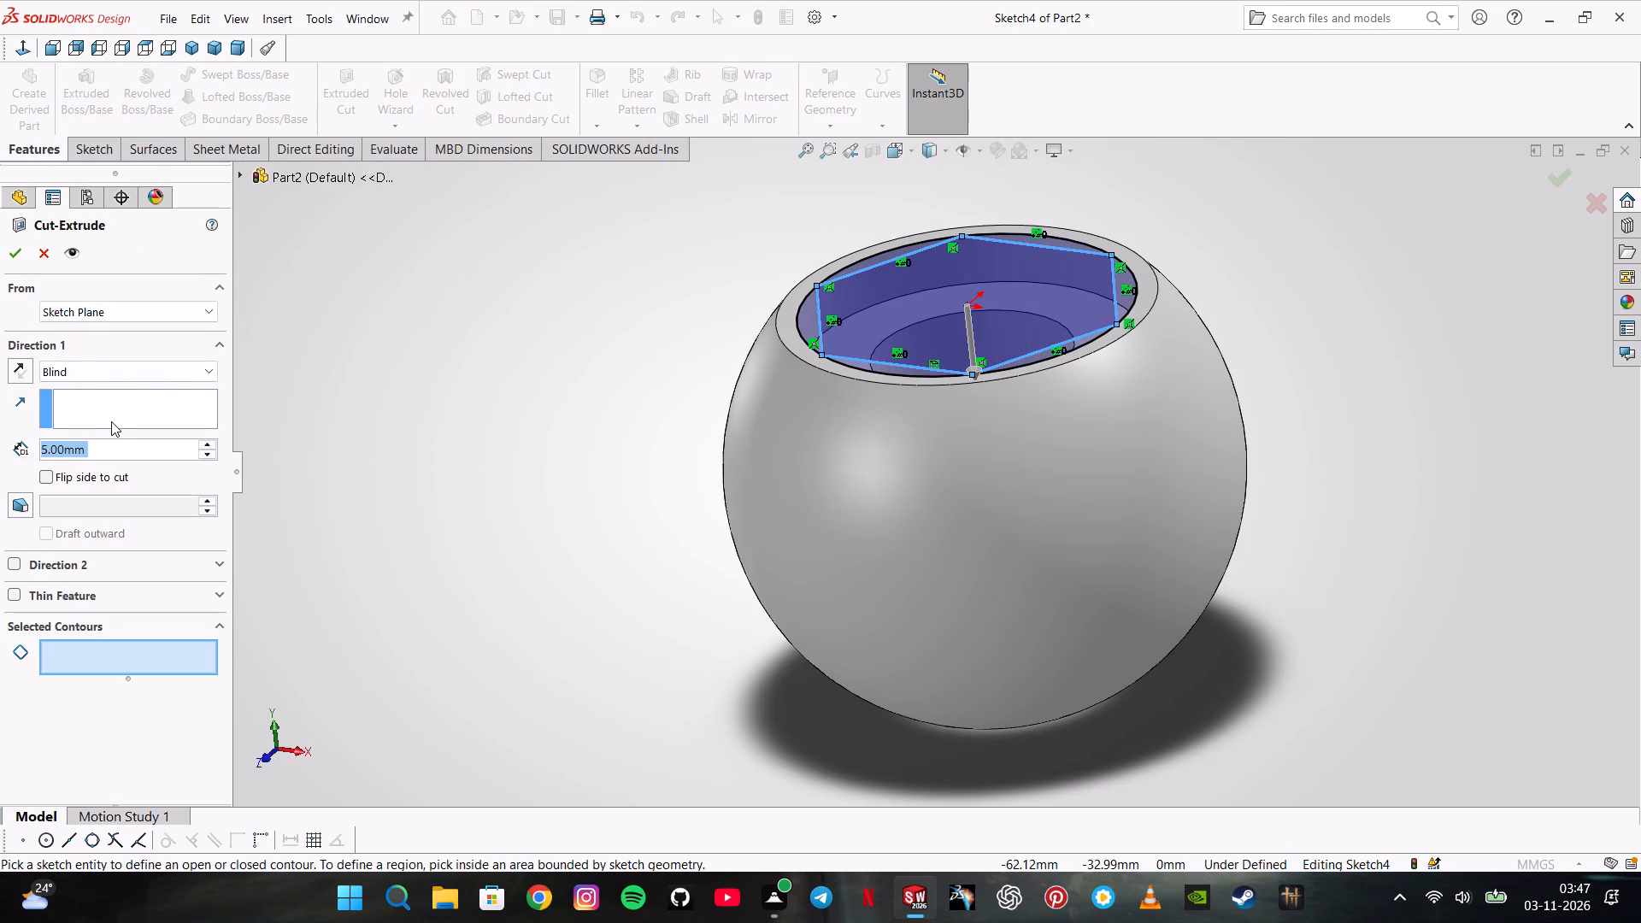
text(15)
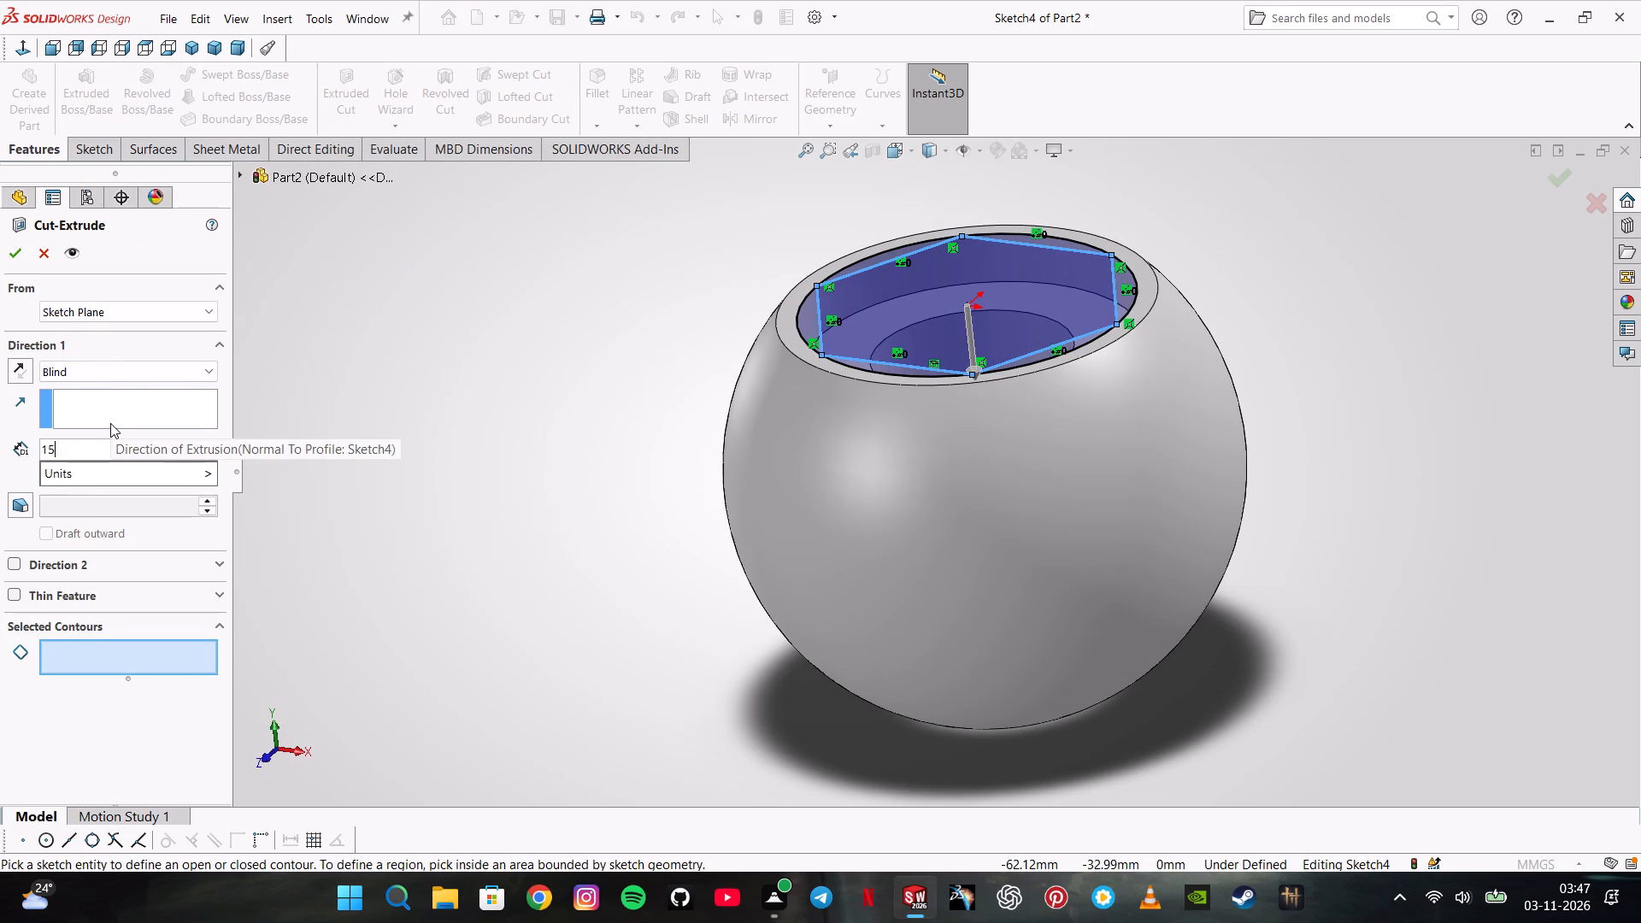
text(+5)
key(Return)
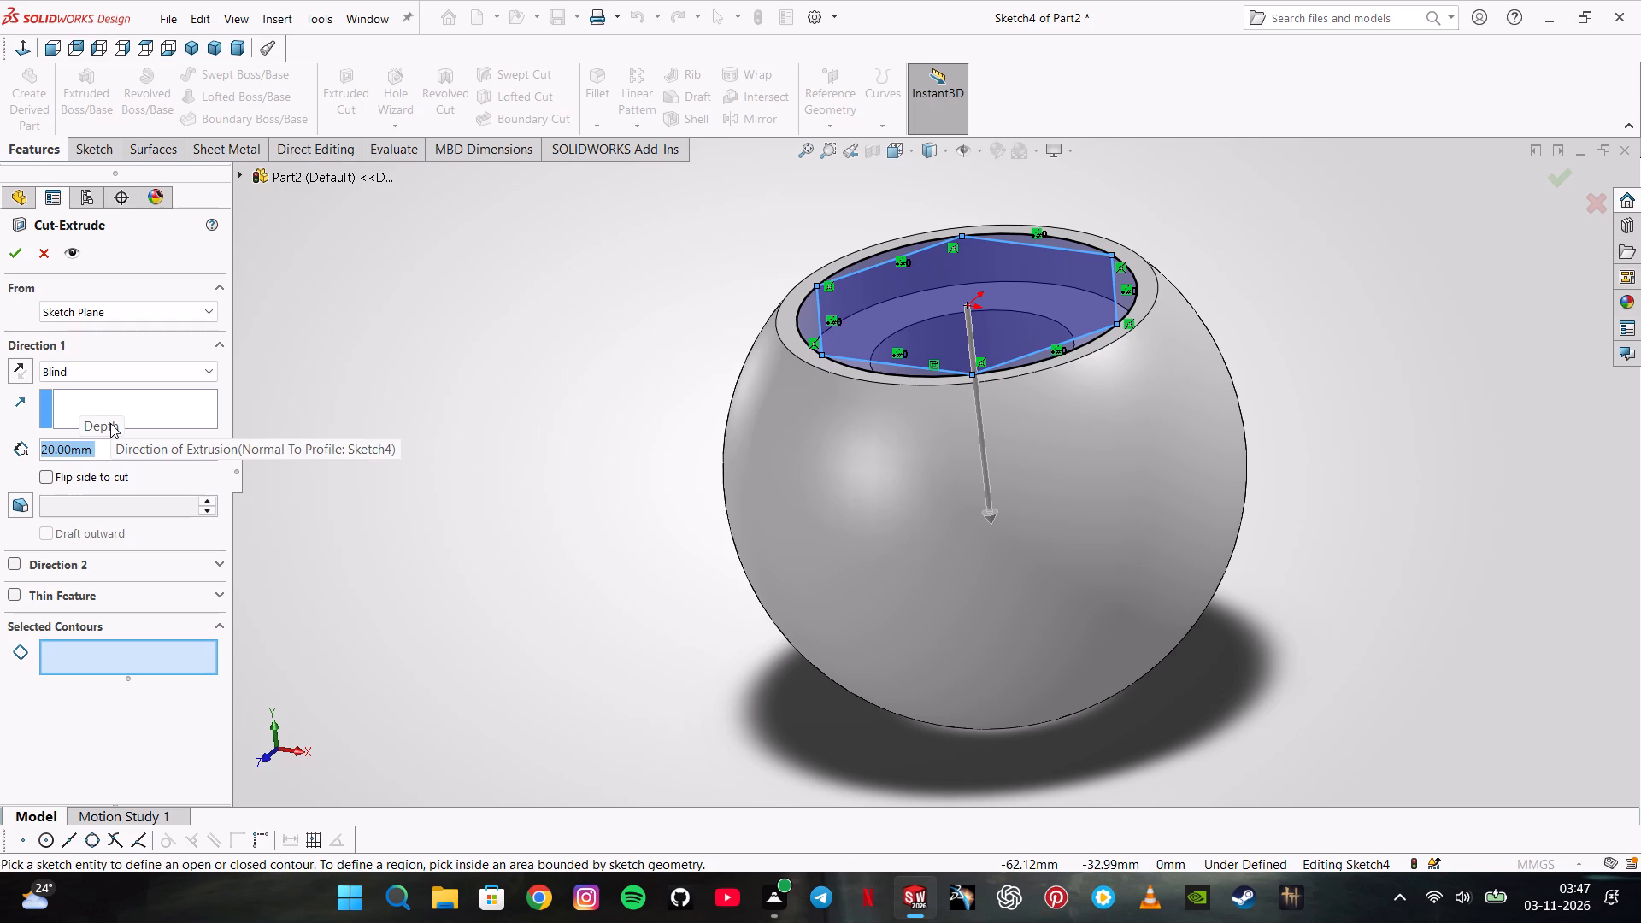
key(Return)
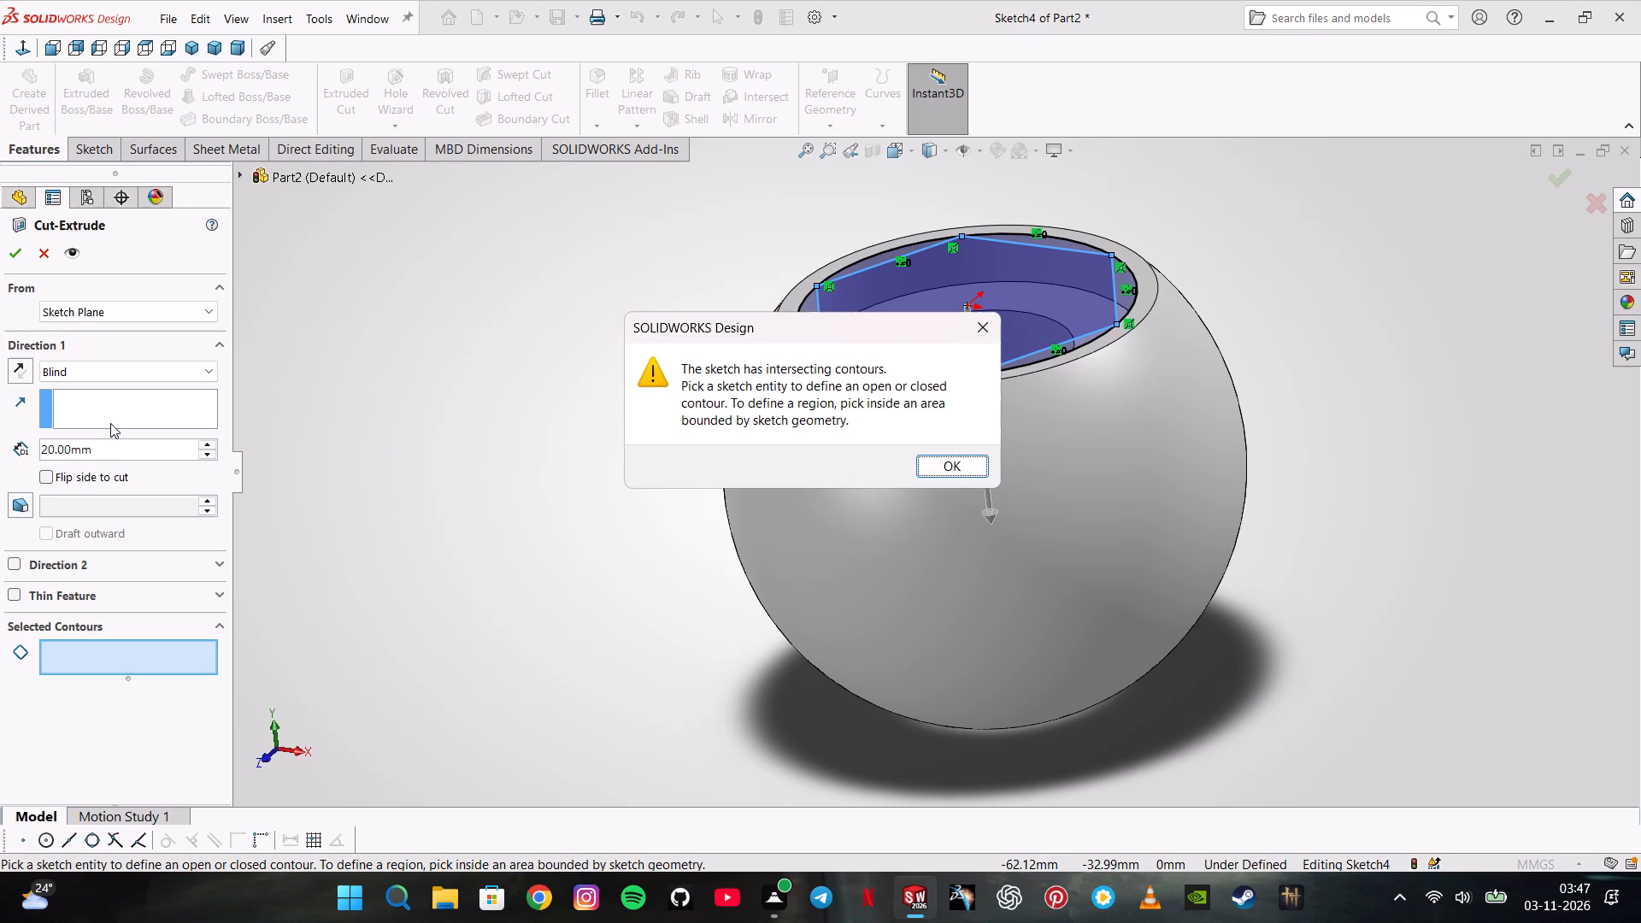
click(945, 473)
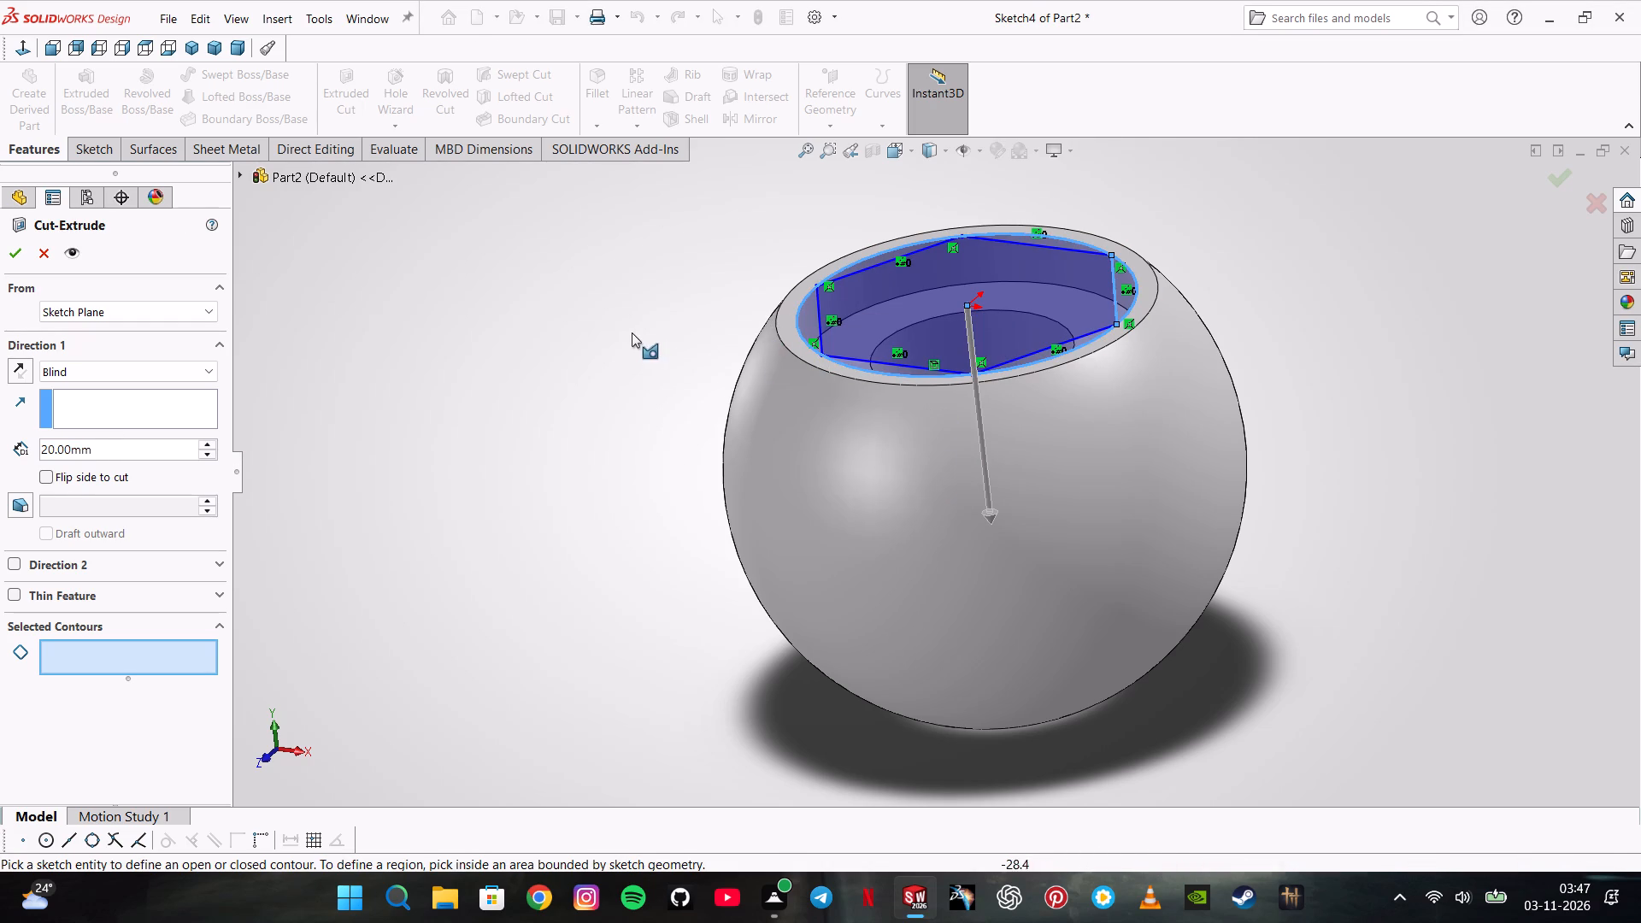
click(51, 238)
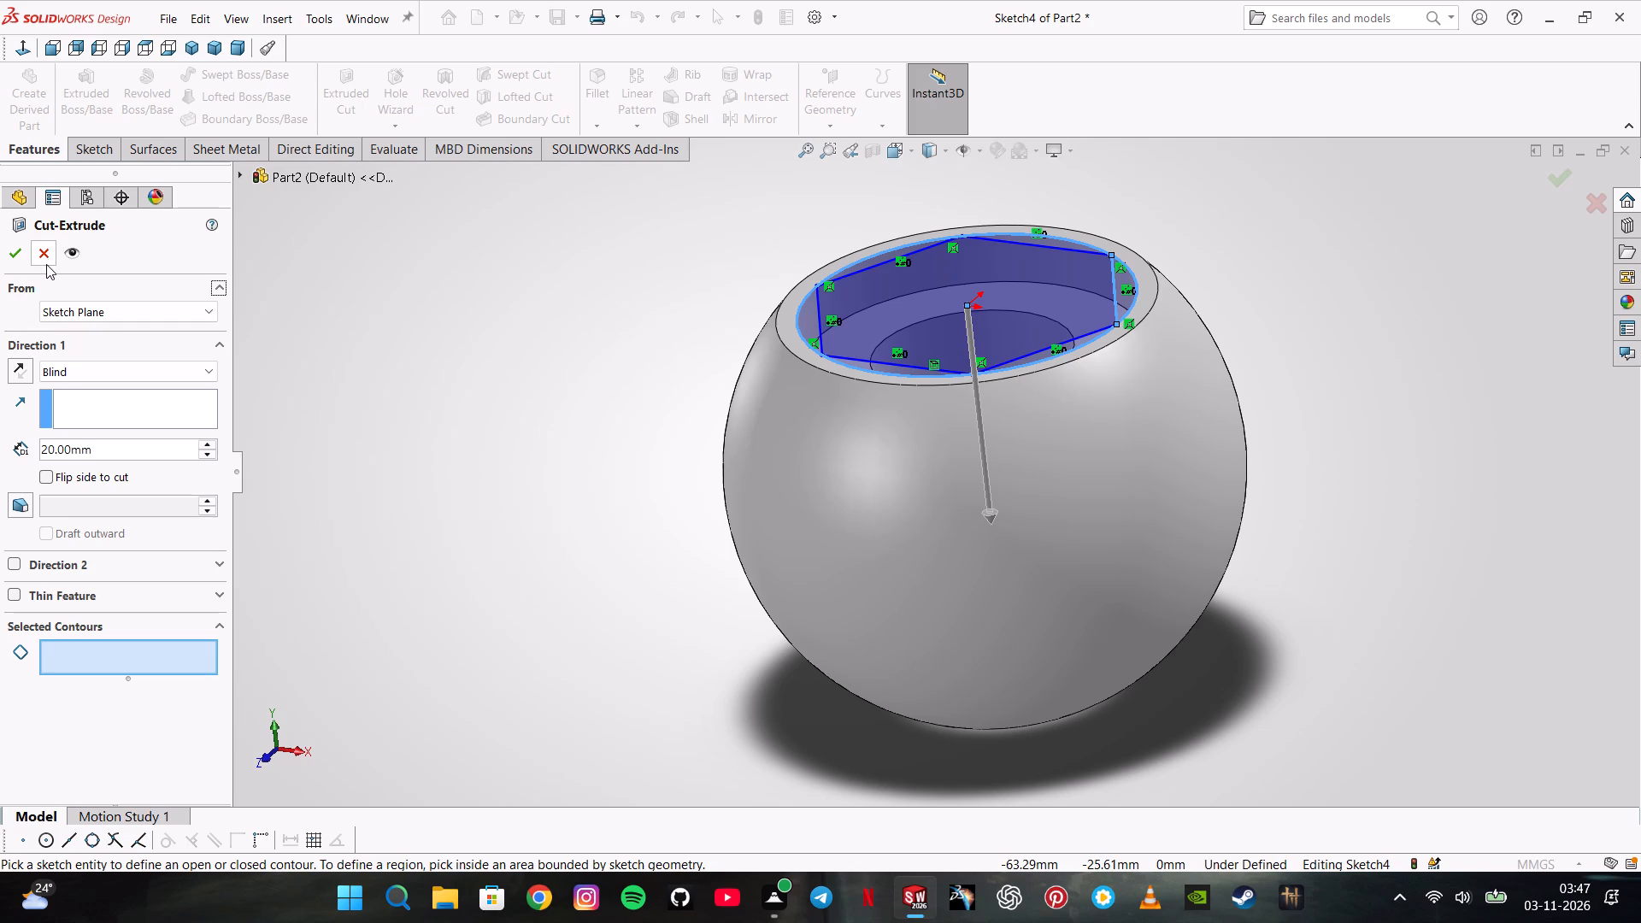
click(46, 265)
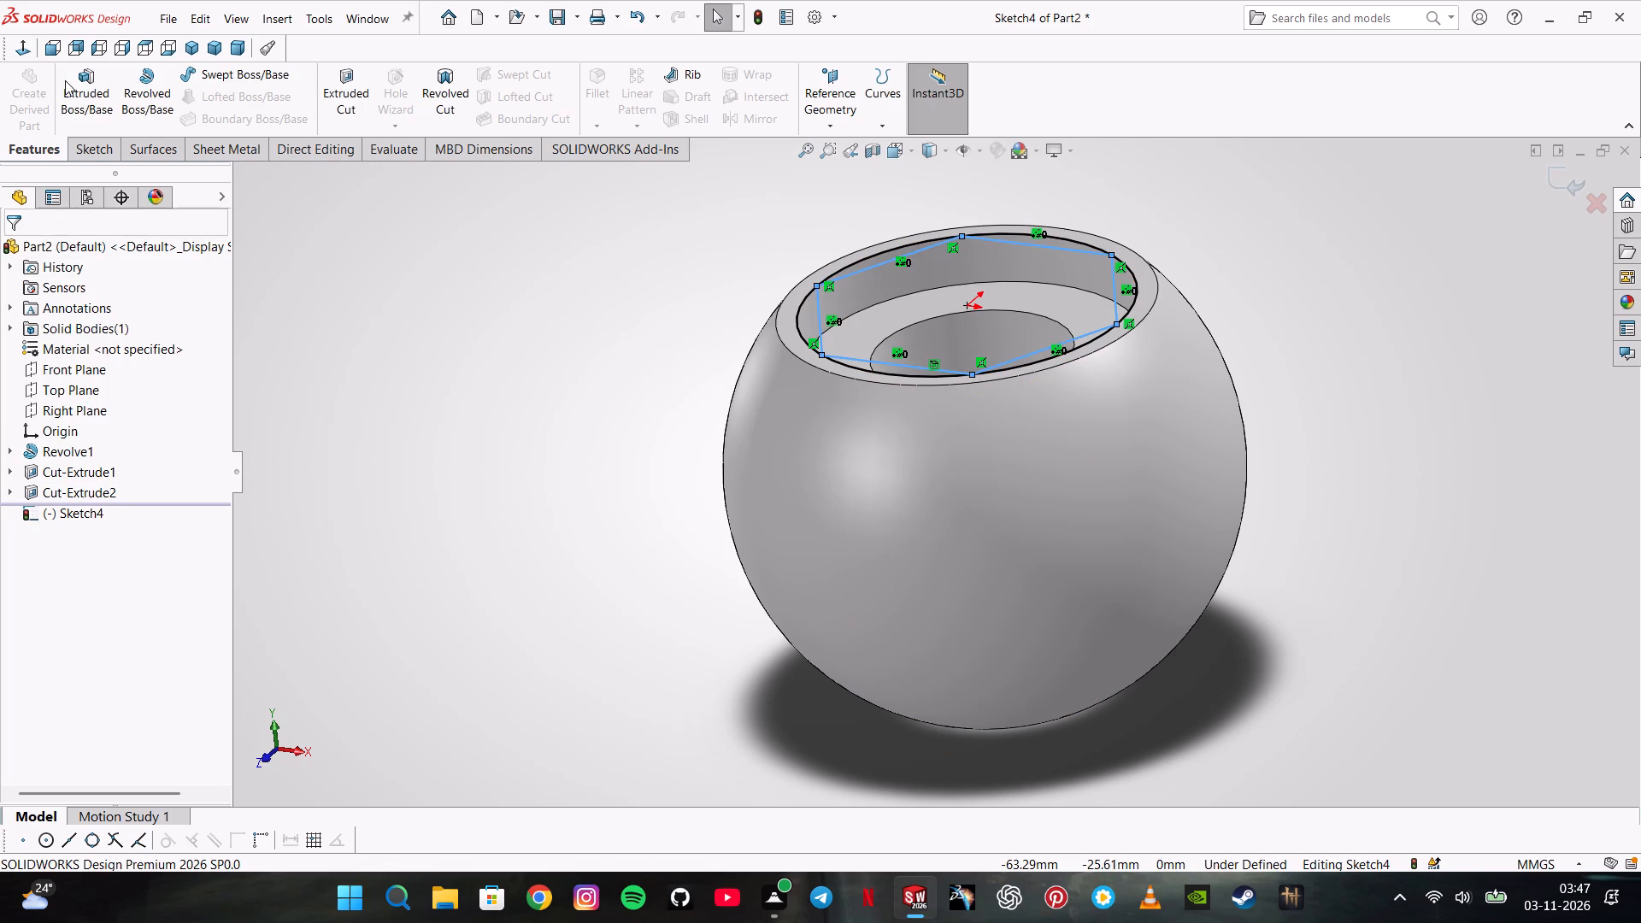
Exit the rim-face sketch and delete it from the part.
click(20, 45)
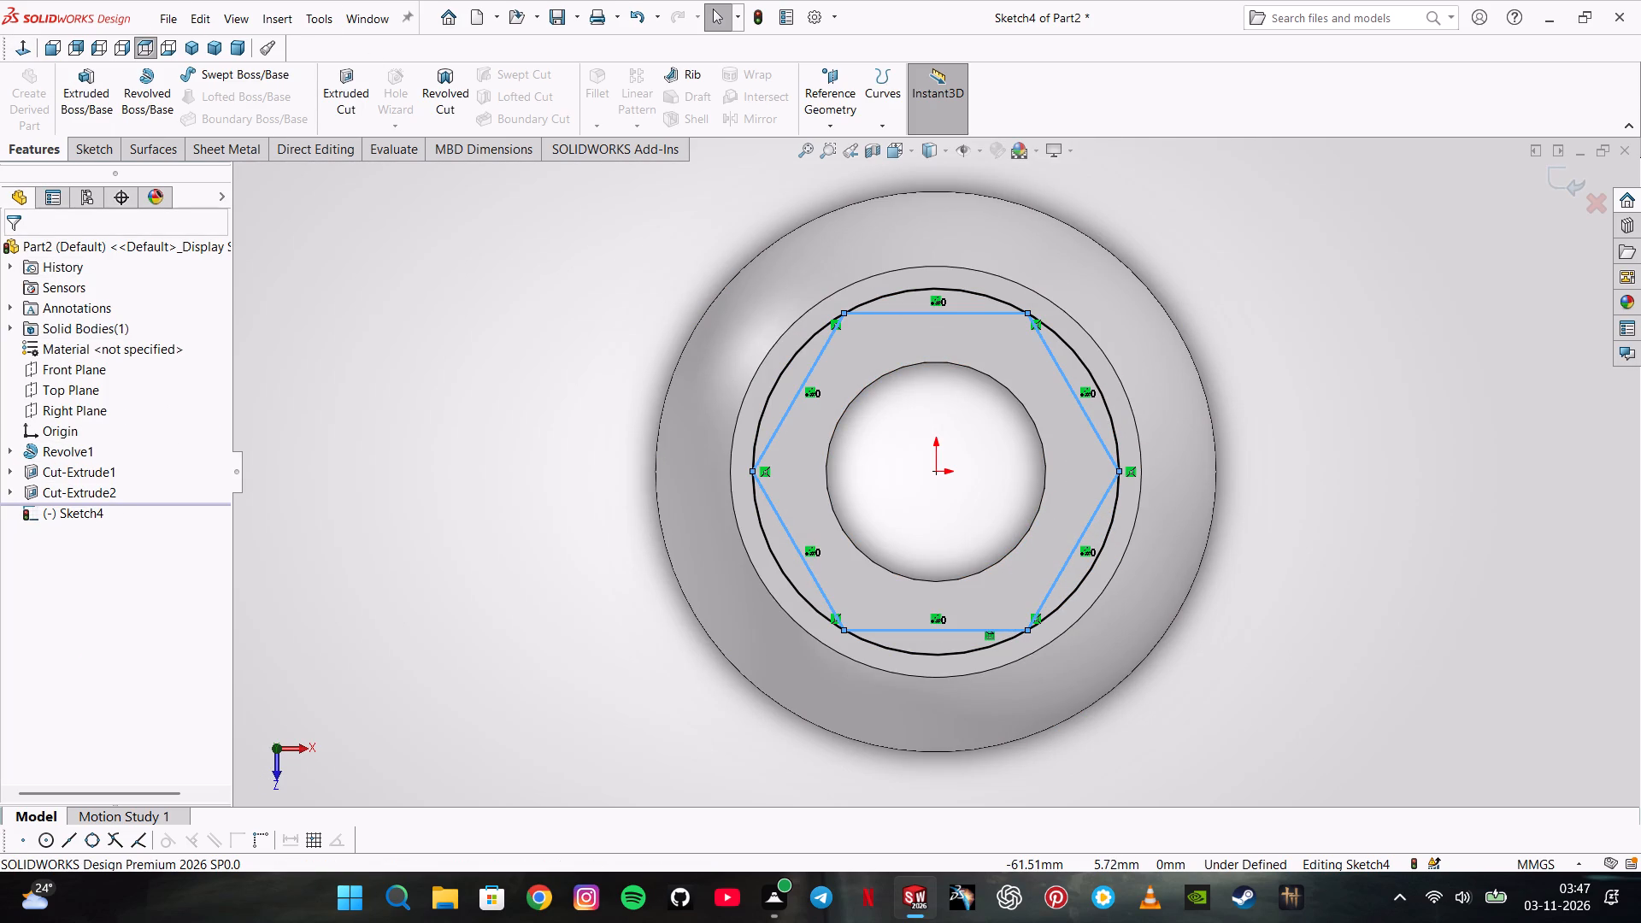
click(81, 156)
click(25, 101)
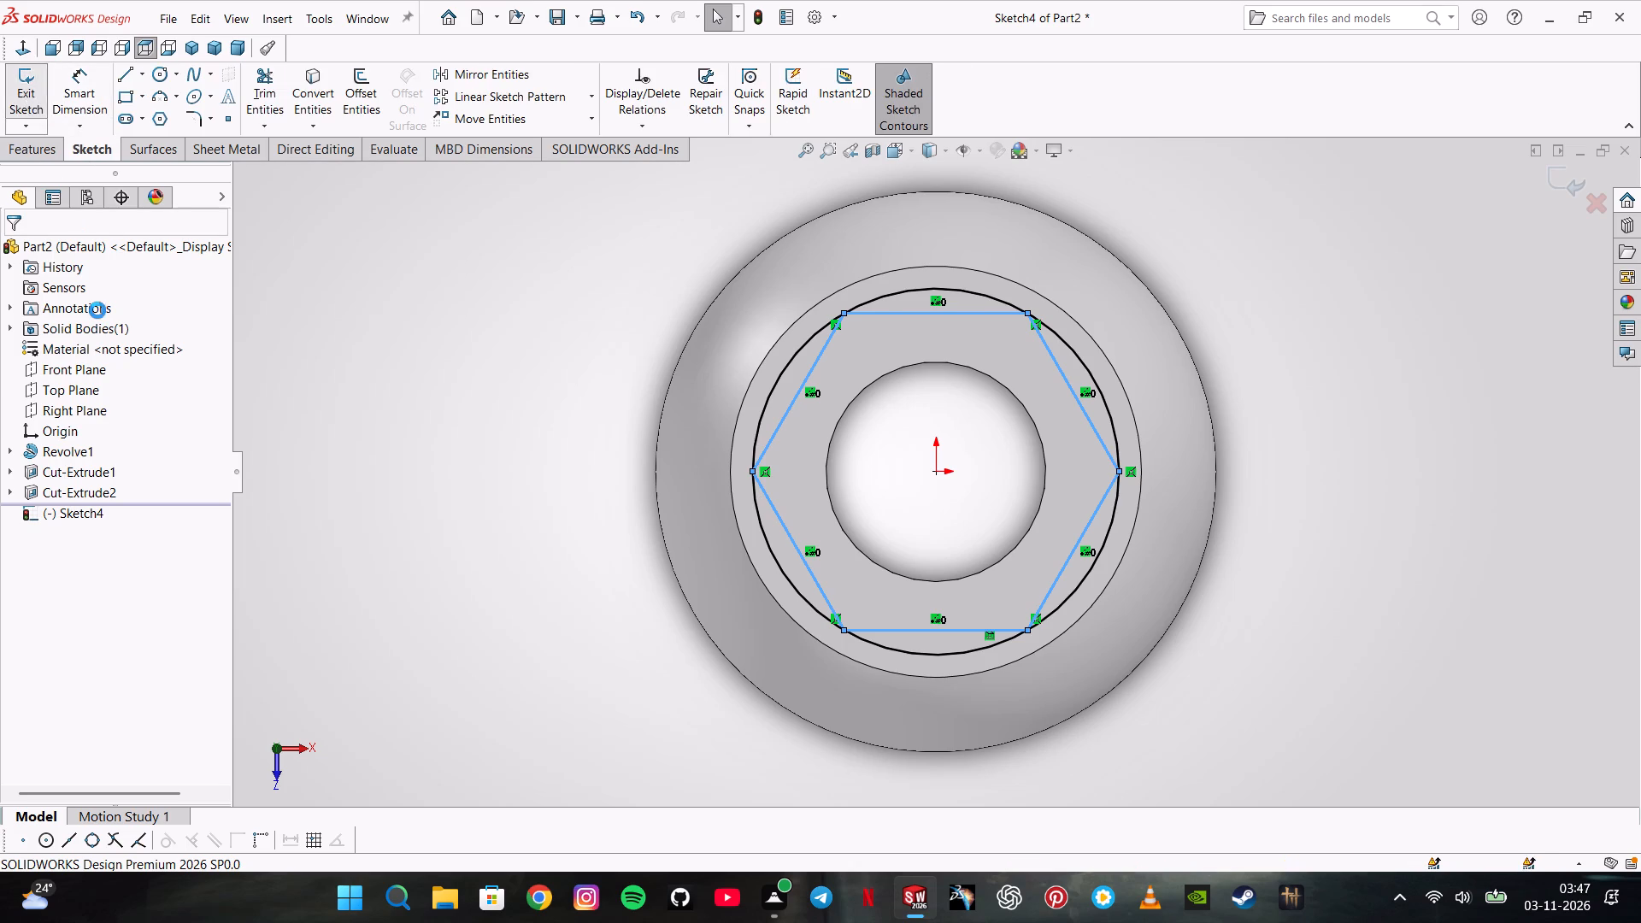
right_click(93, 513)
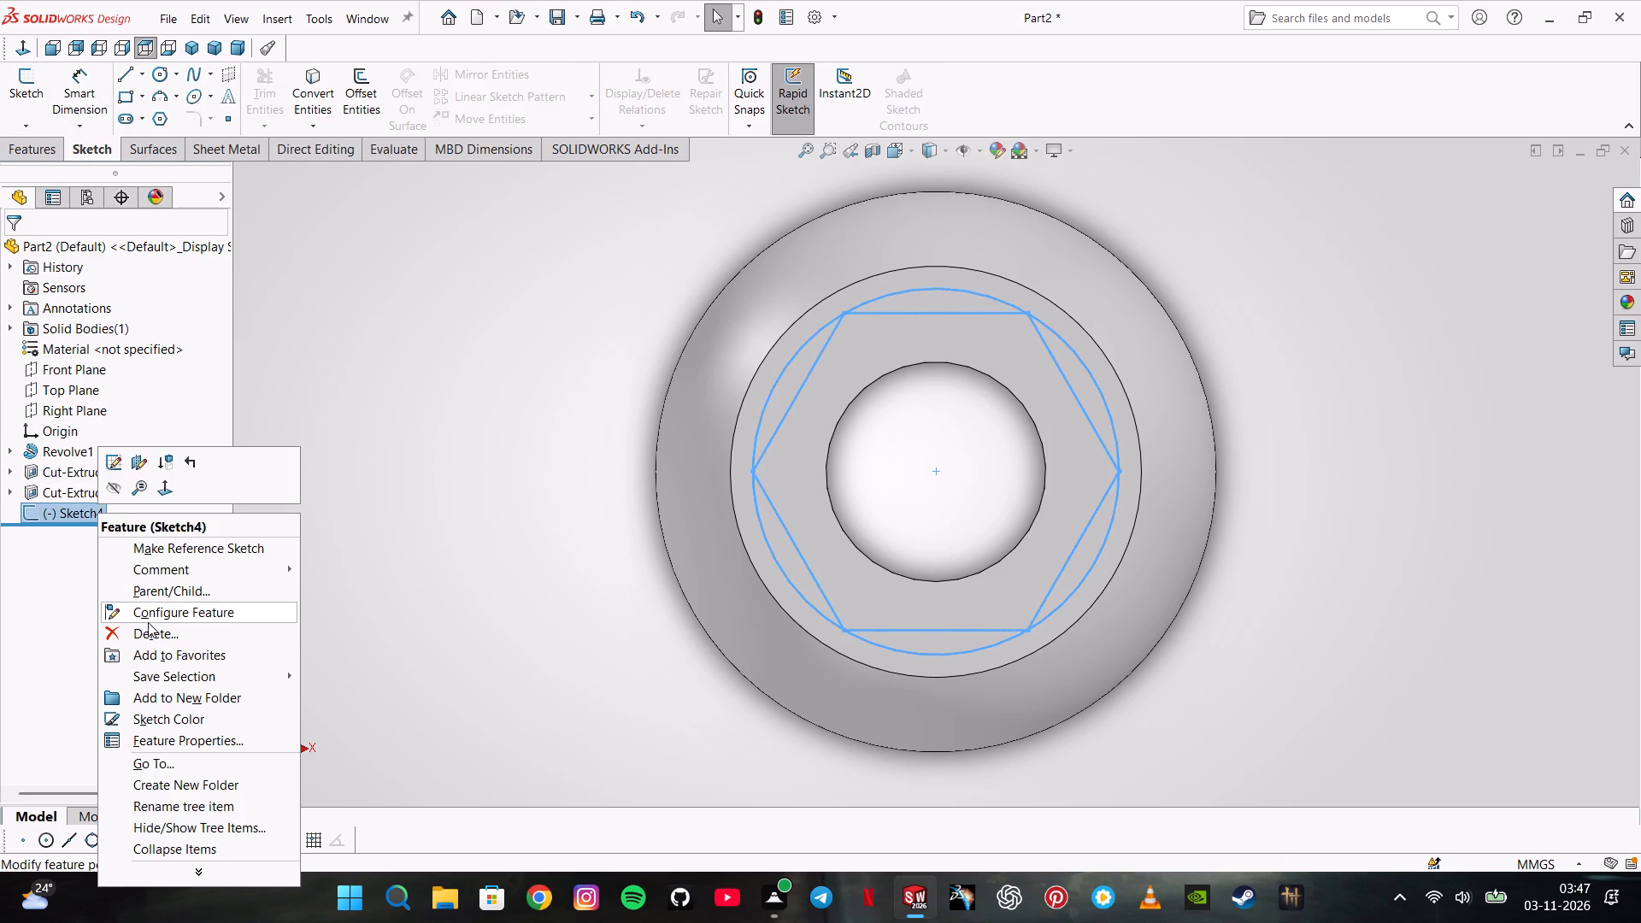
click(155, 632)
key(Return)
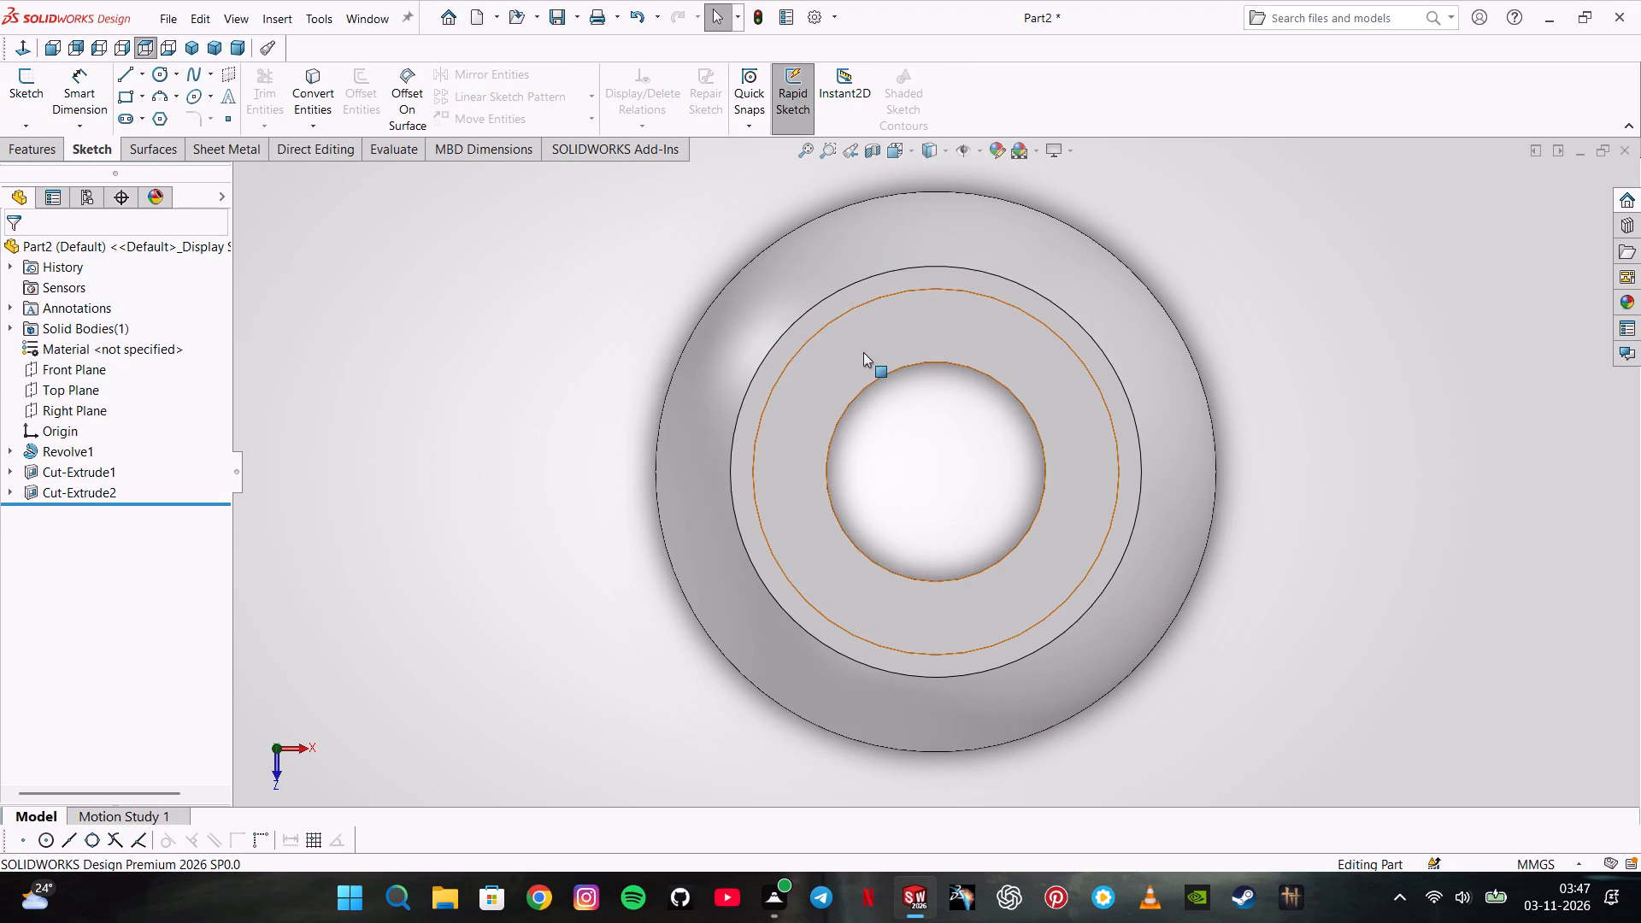
Start a sketch on the floor of the 5 mm recess and convert the floor's outer circular edge into it.
click(863, 352)
click(934, 309)
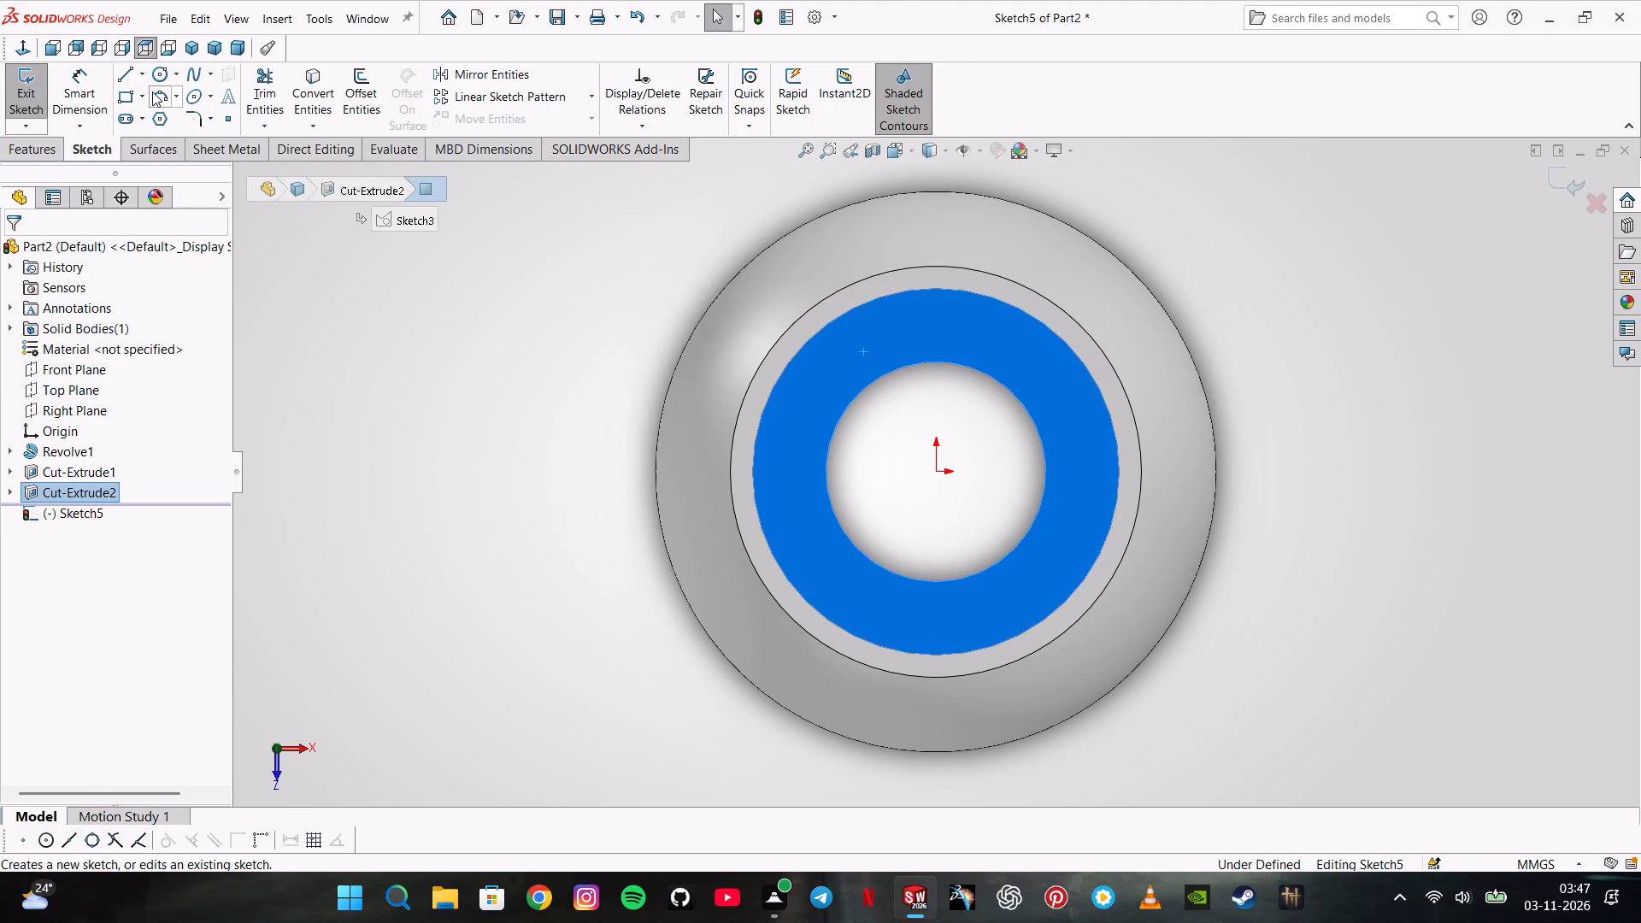
click(322, 87)
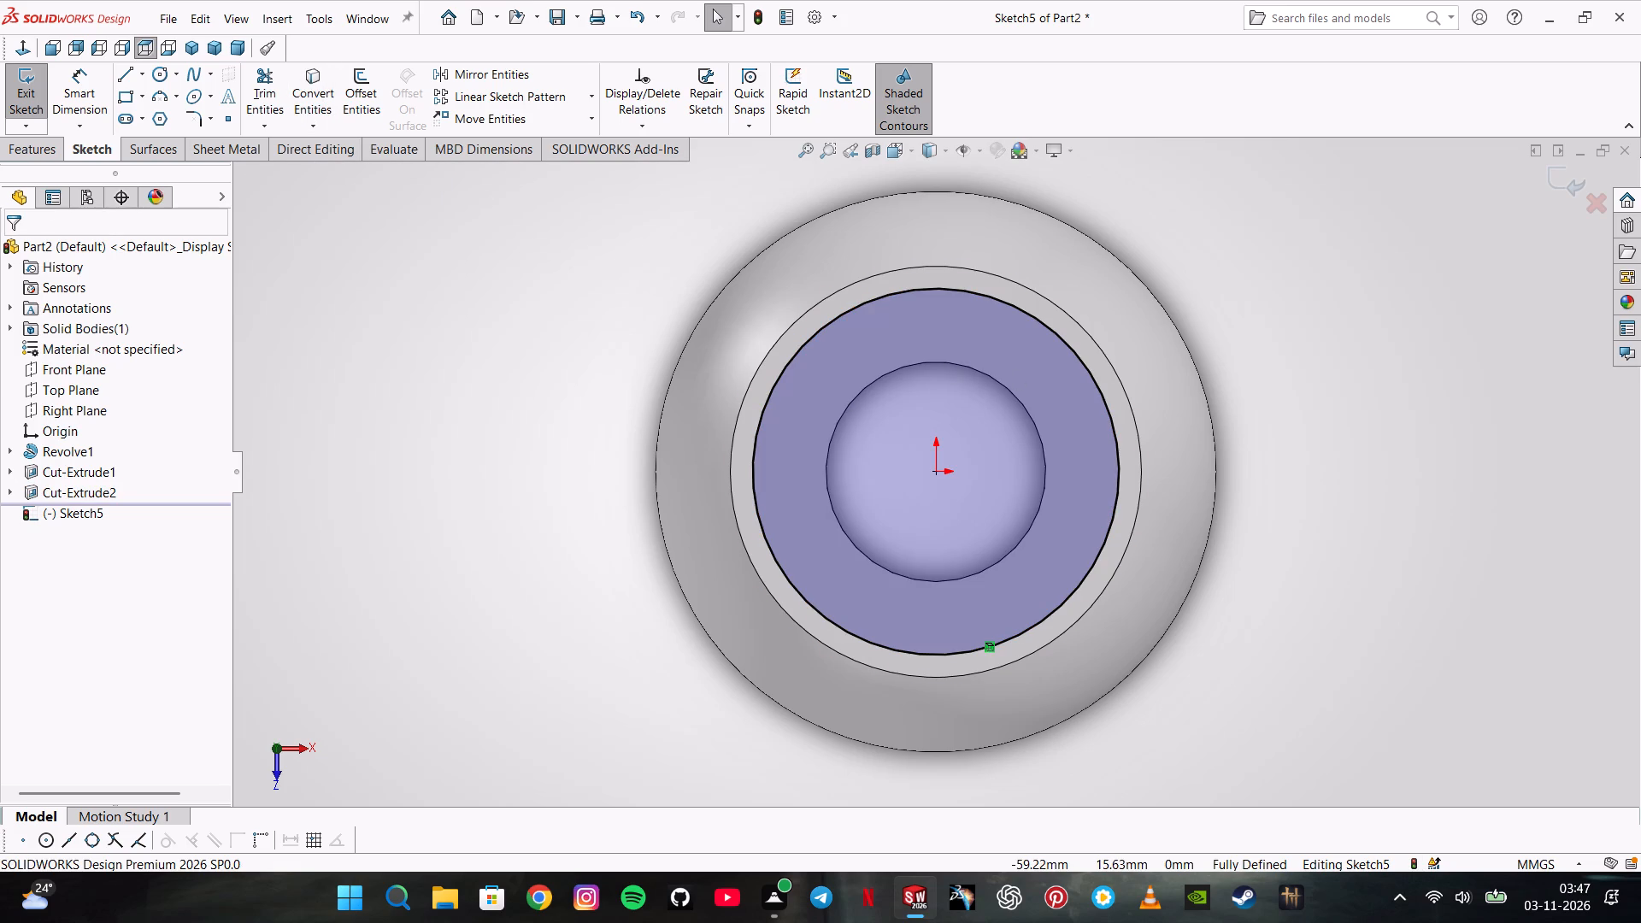
Sketch a six-sided polygon, about 28.28 mm across flats, centred on the origin with its corners on the converted circle, using the Inscribed circle option.
click(161, 117)
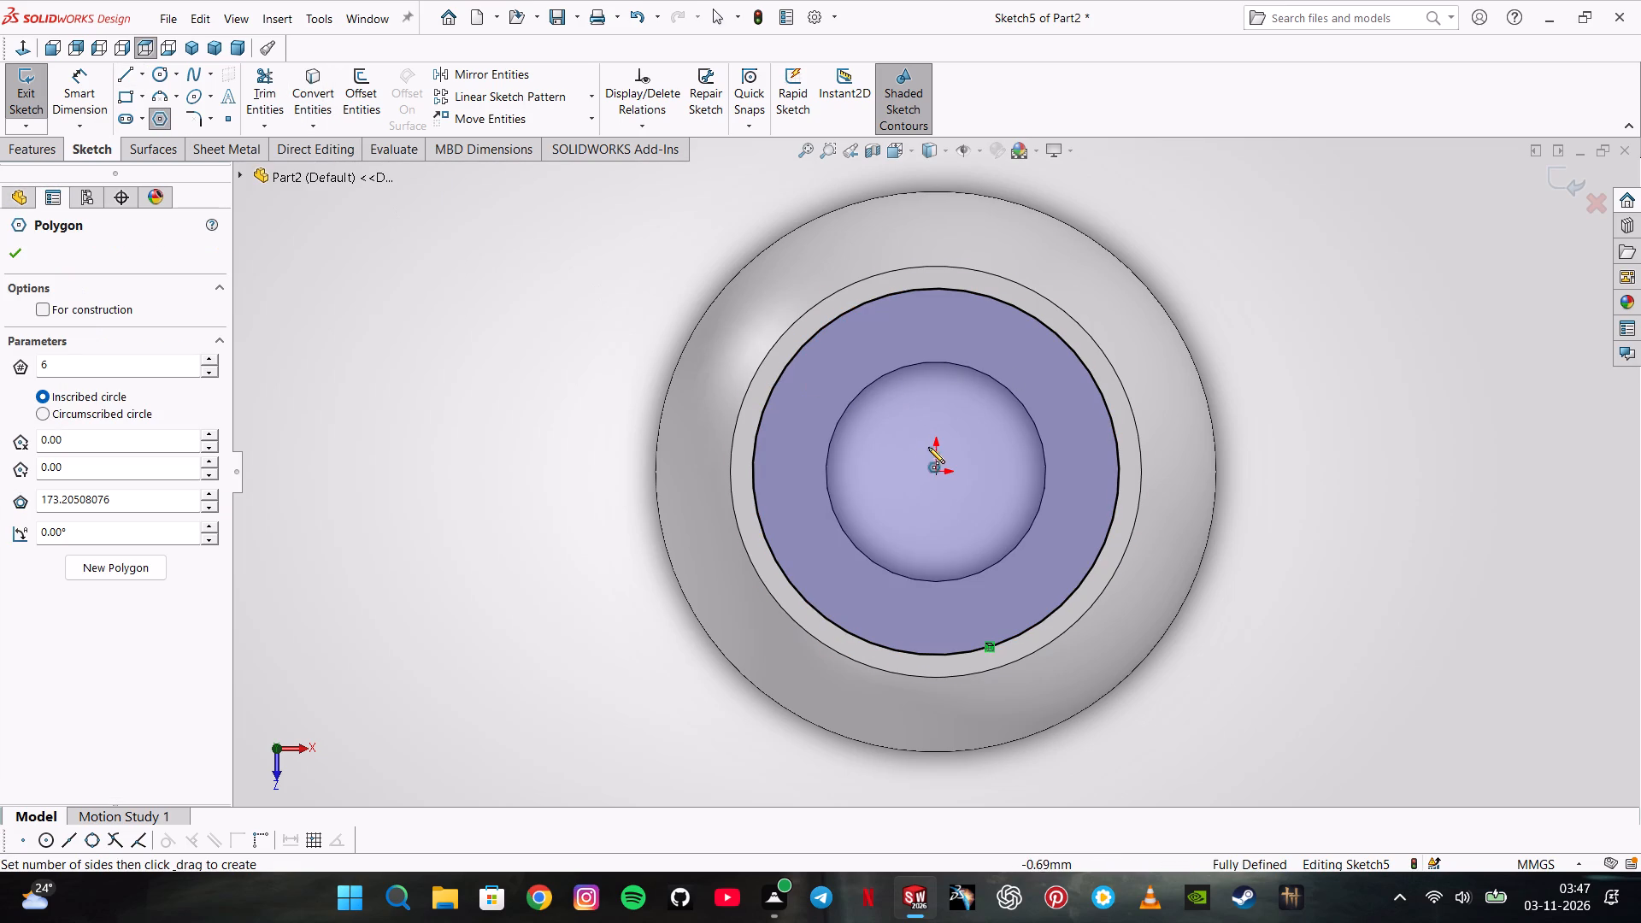
click(936, 467)
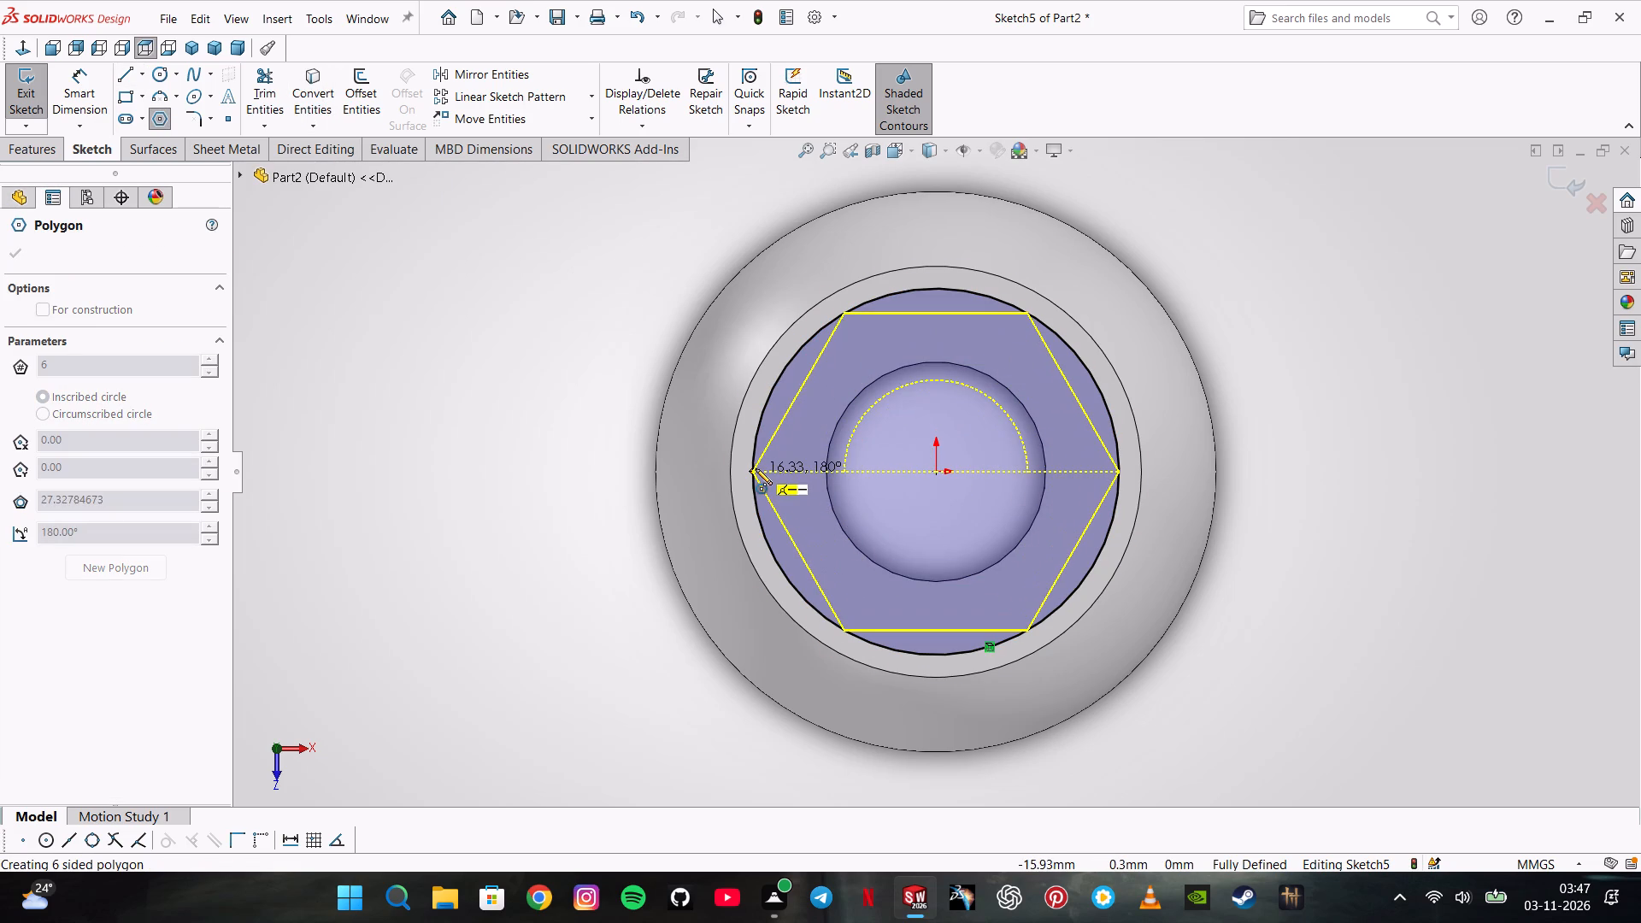
click(750, 467)
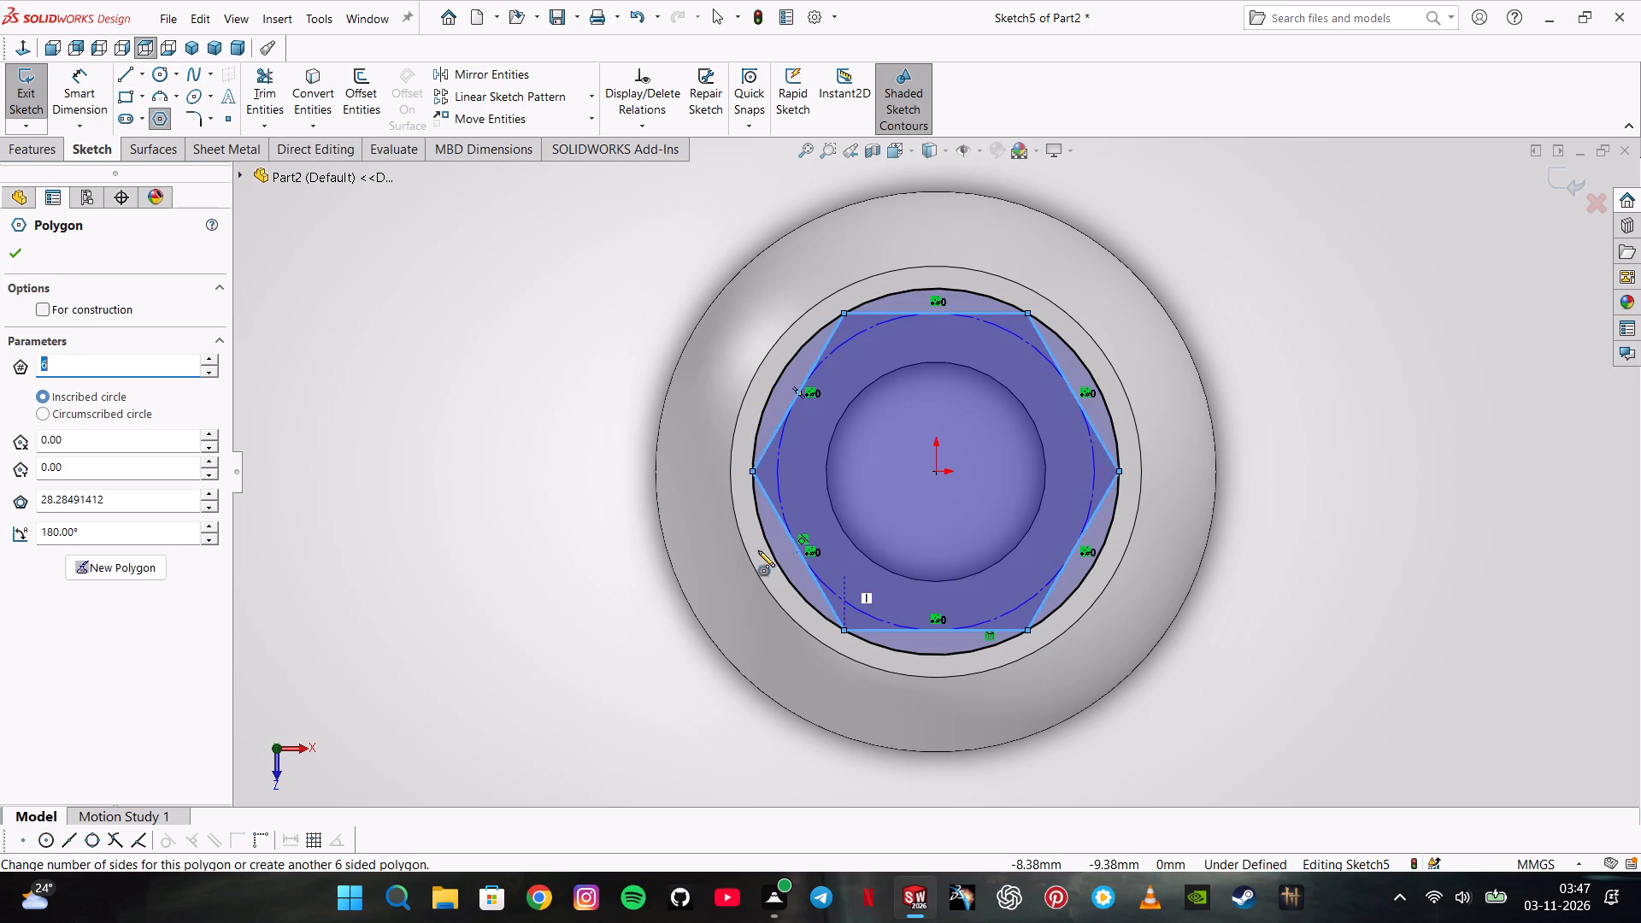
click(19, 235)
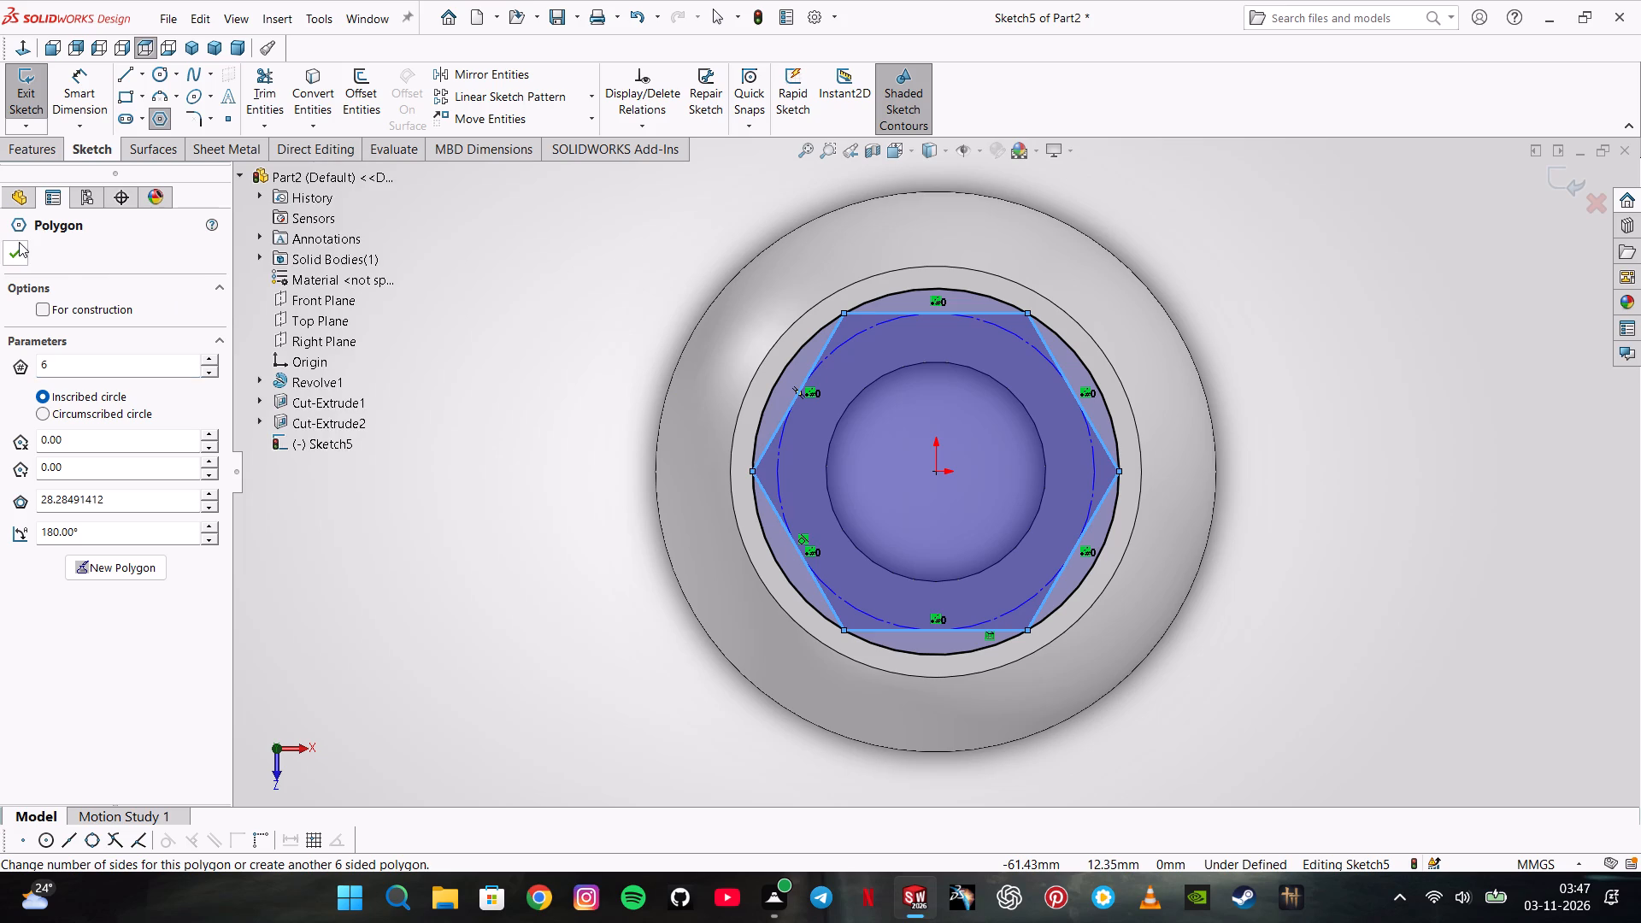
click(19, 242)
Cut the region between the hexagon and the central hole as a Blind Extruded Cut 15 mm deep.
click(45, 155)
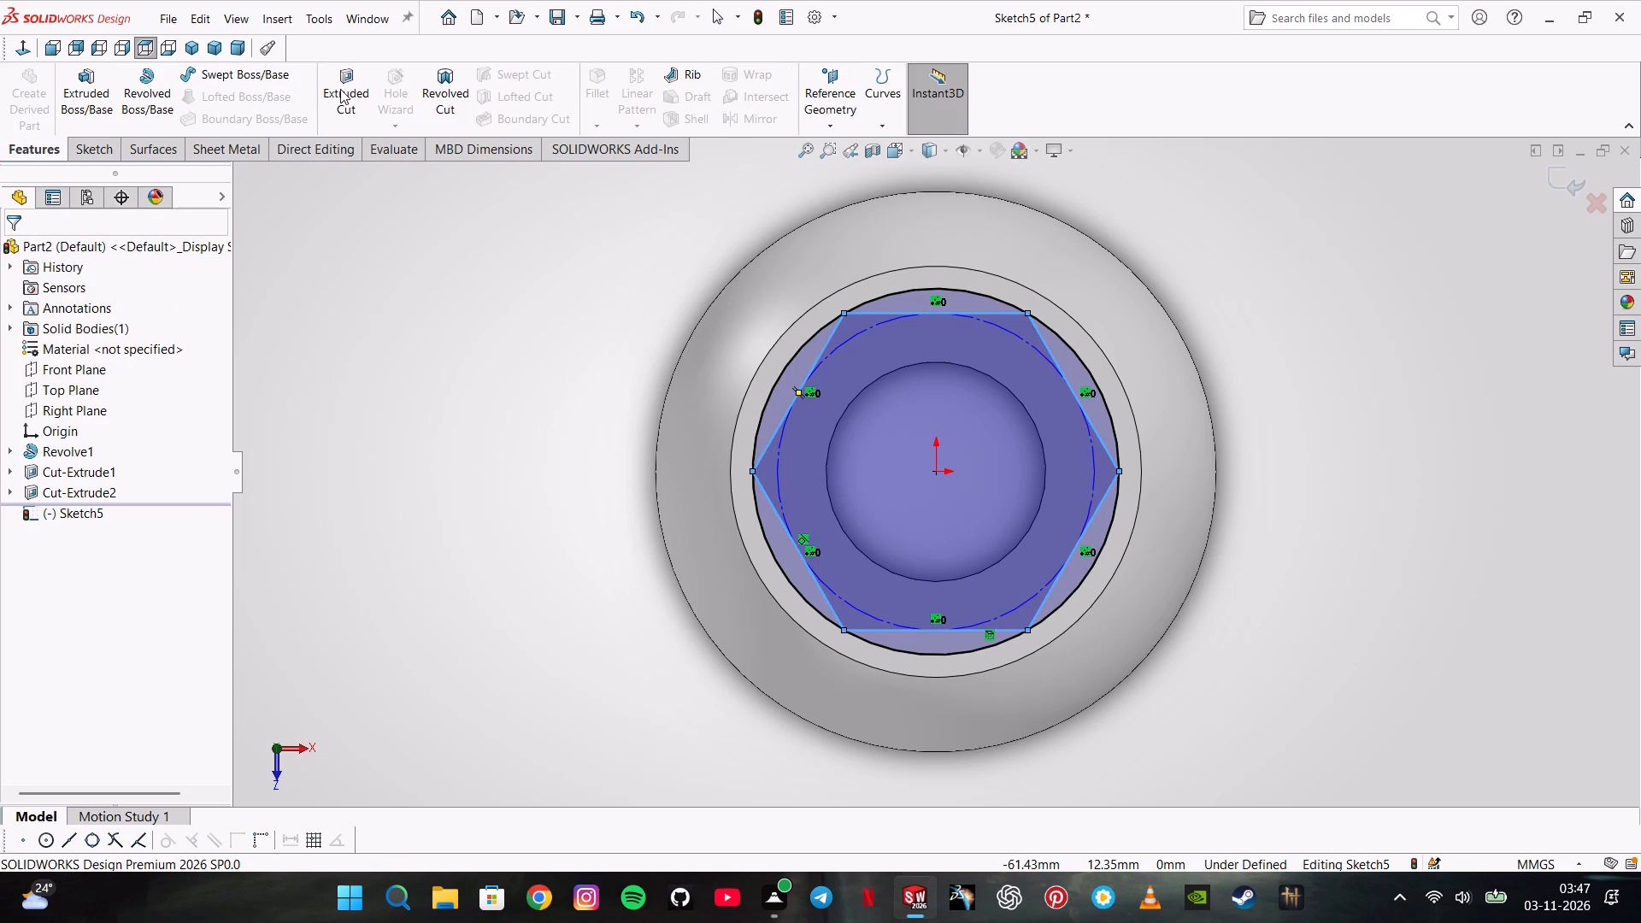
click(340, 89)
click(1021, 361)
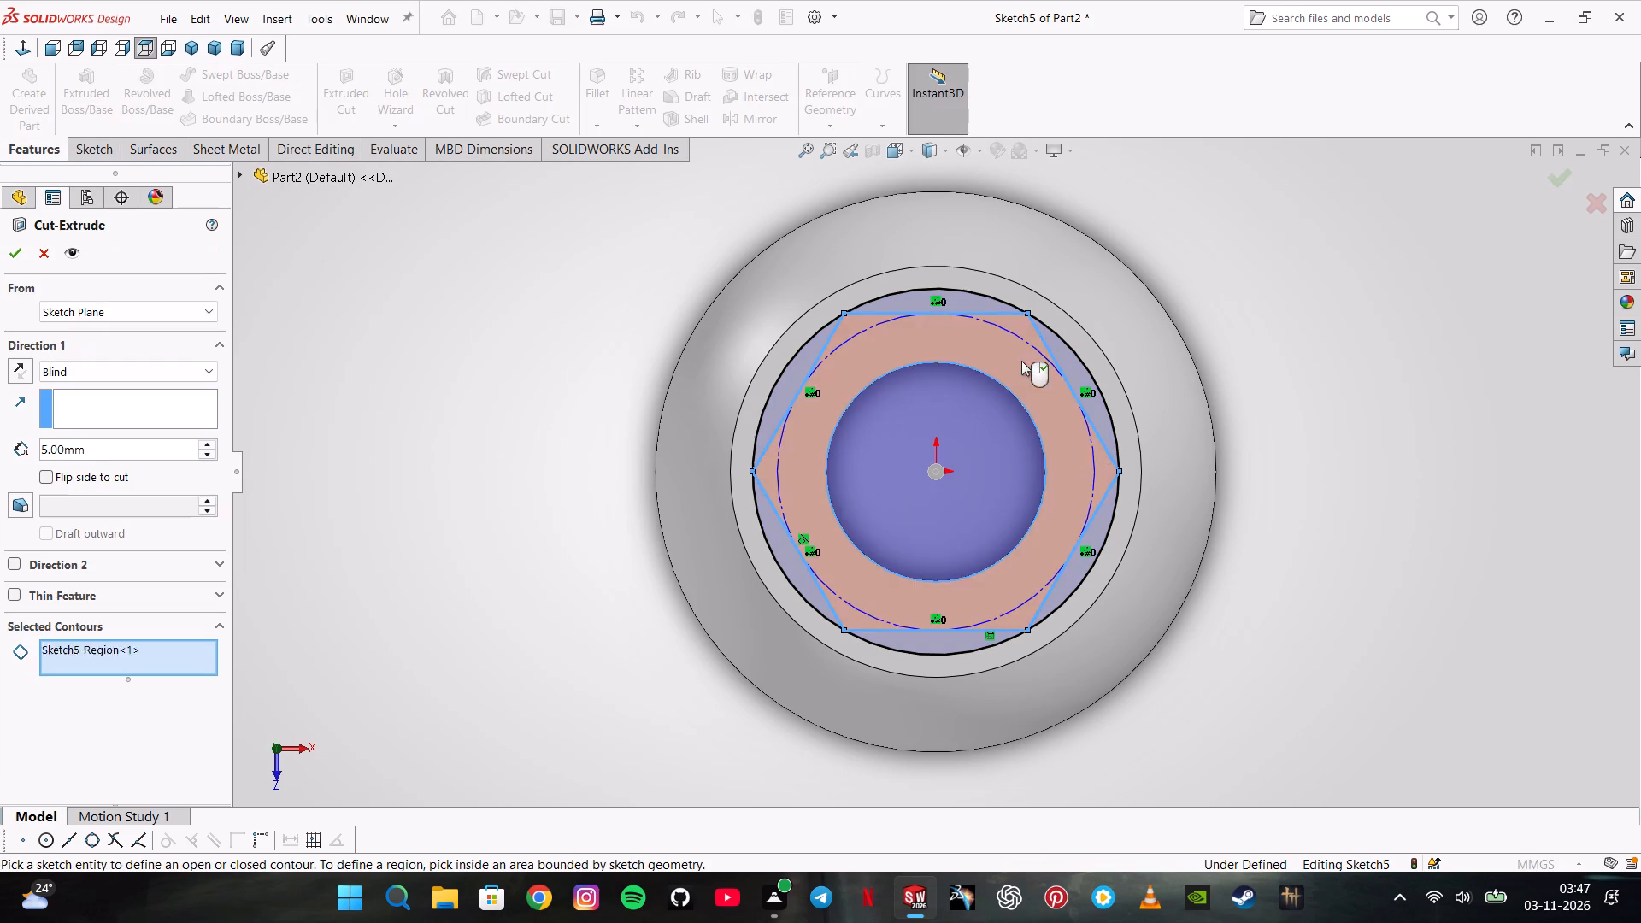
middle_drag(973, 486, 967, 351)
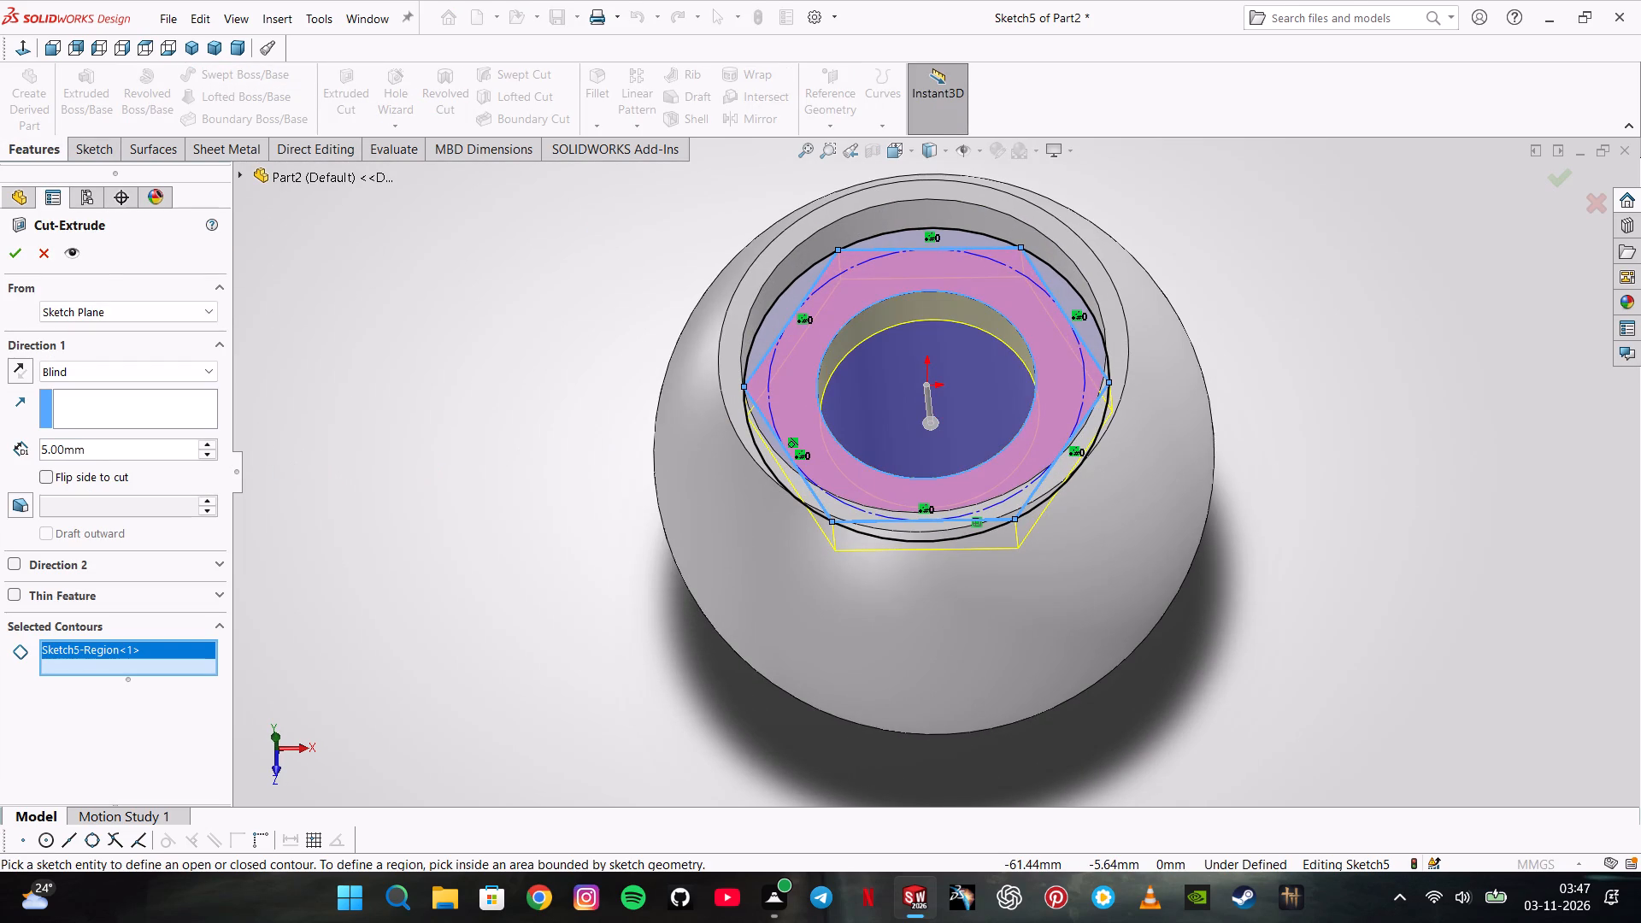
double_click(106, 453)
key(2)
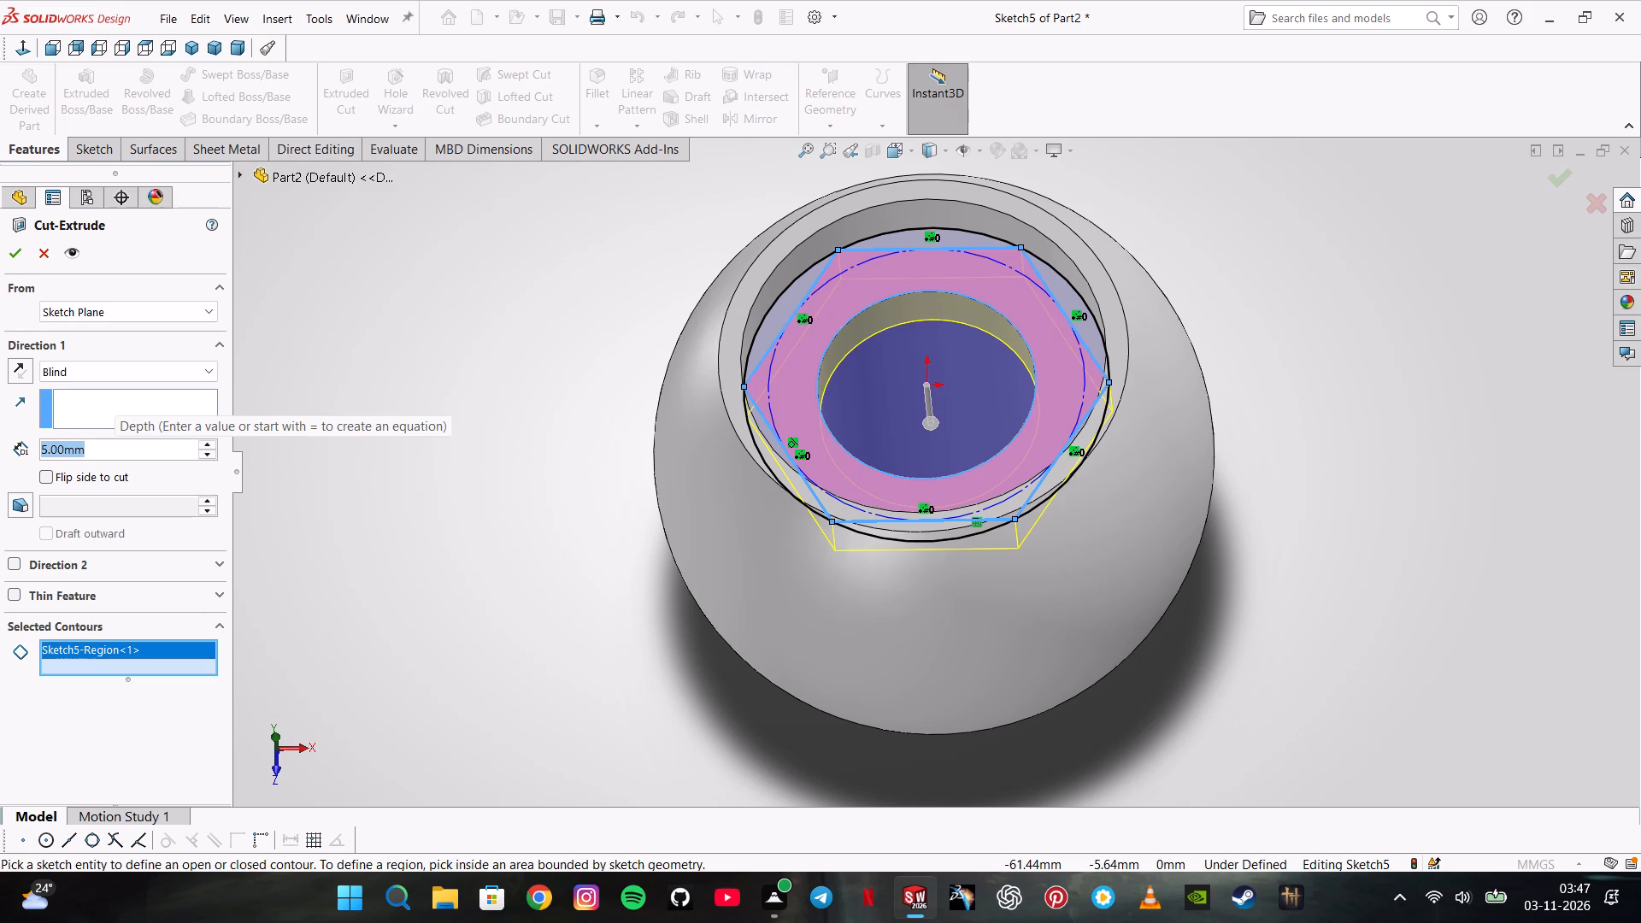
key(BackSpace)
key(1)
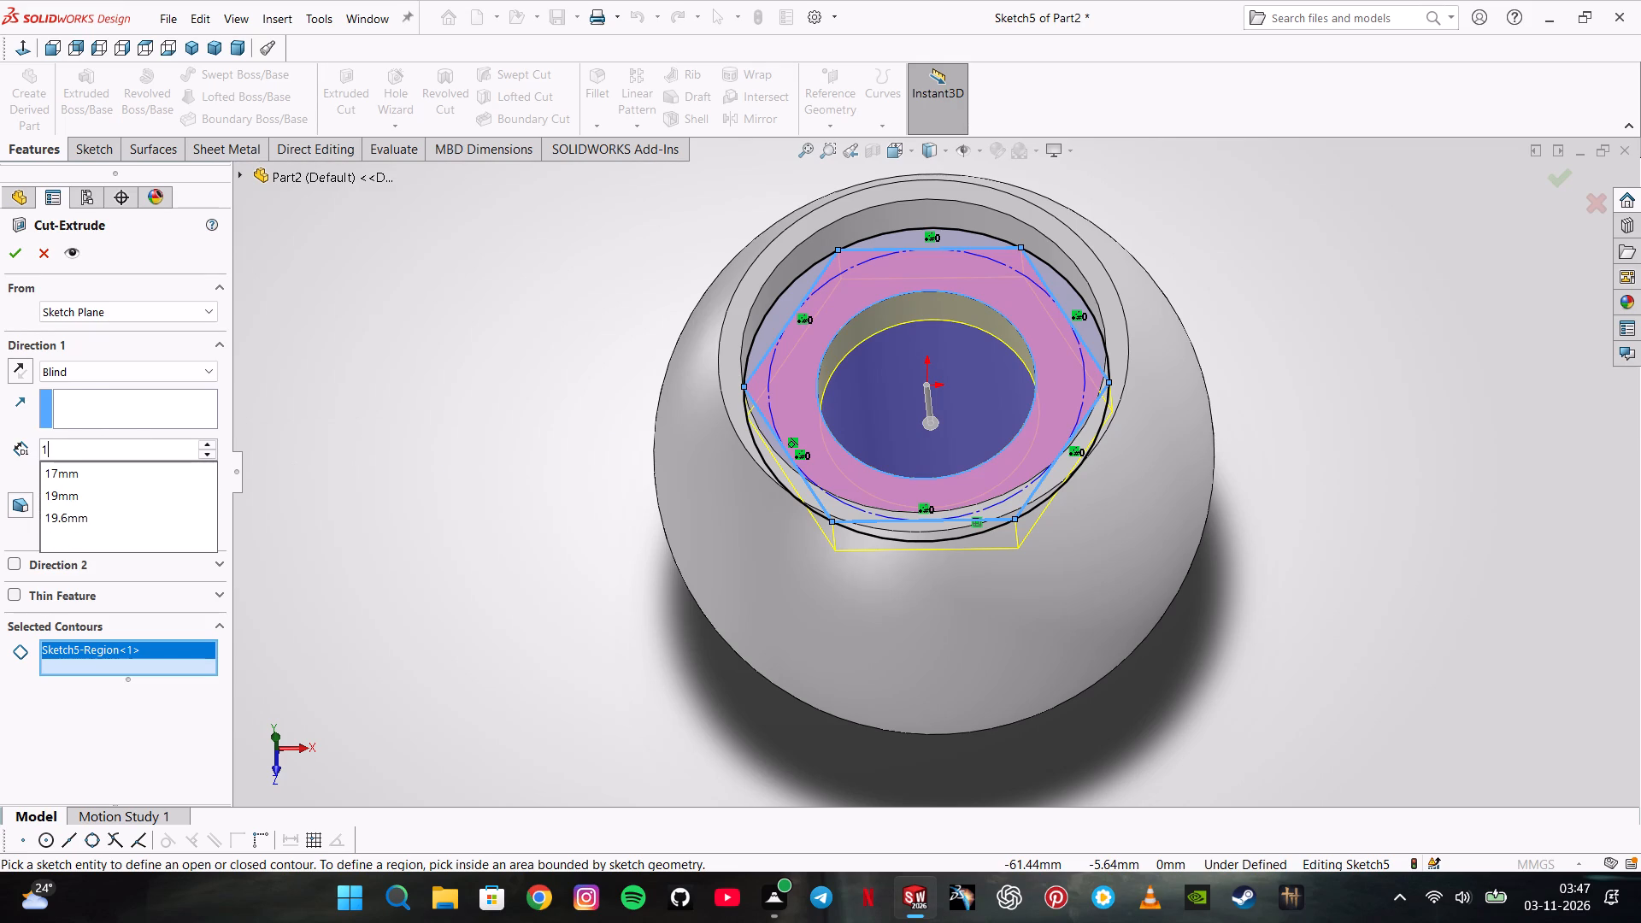
key(6)
key(BackSpace)
key(5)
key(Return)
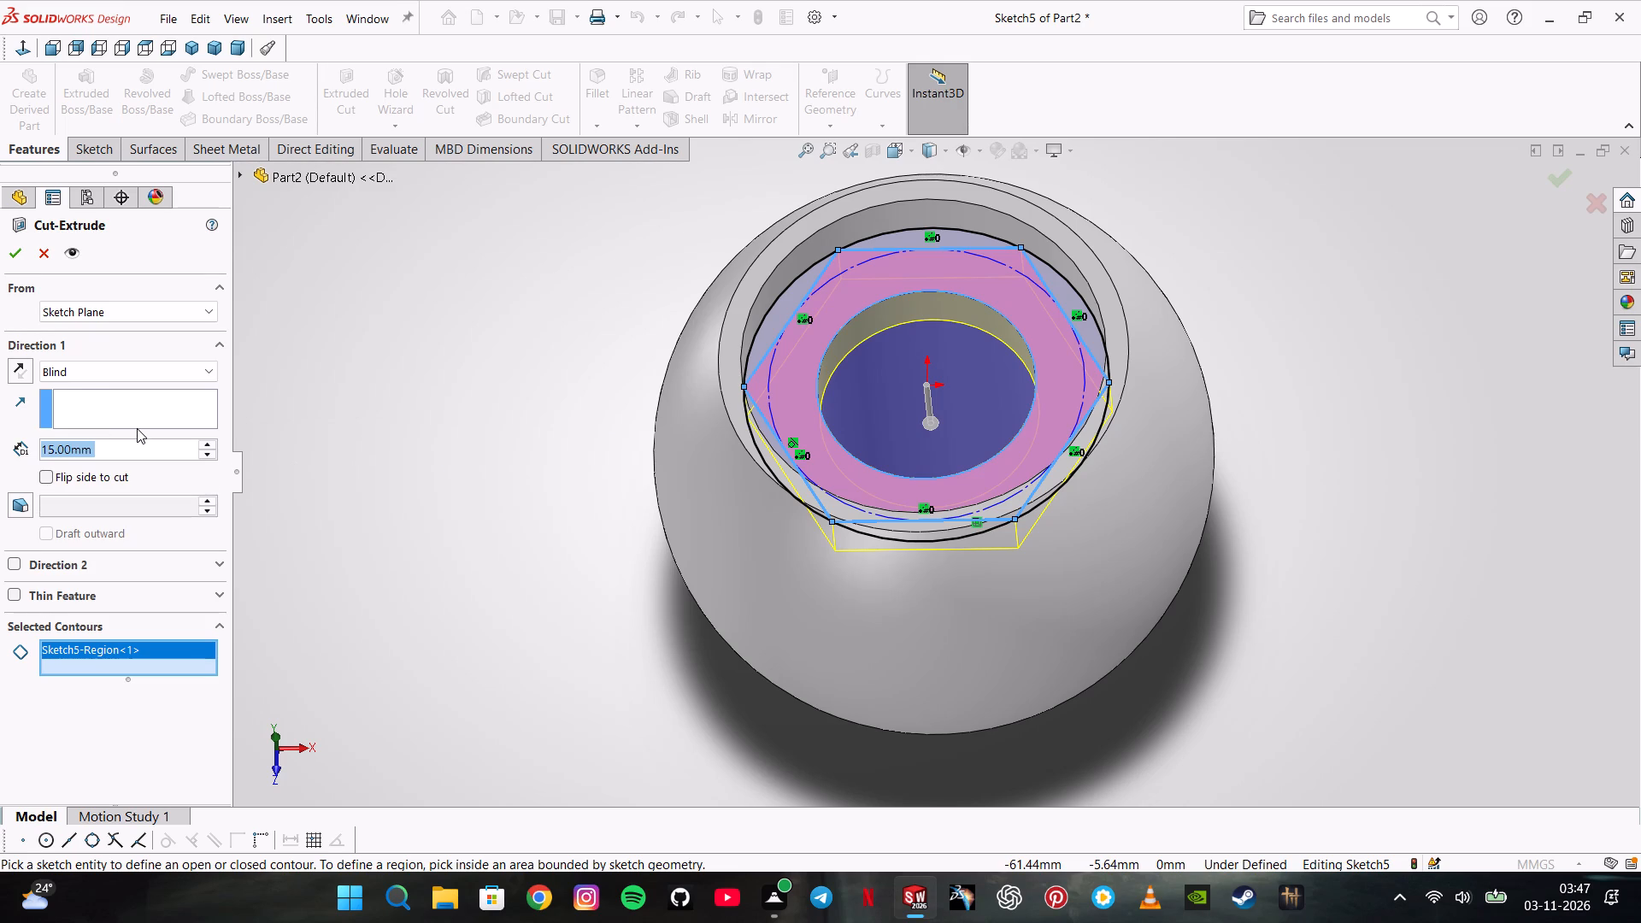
key(Return)
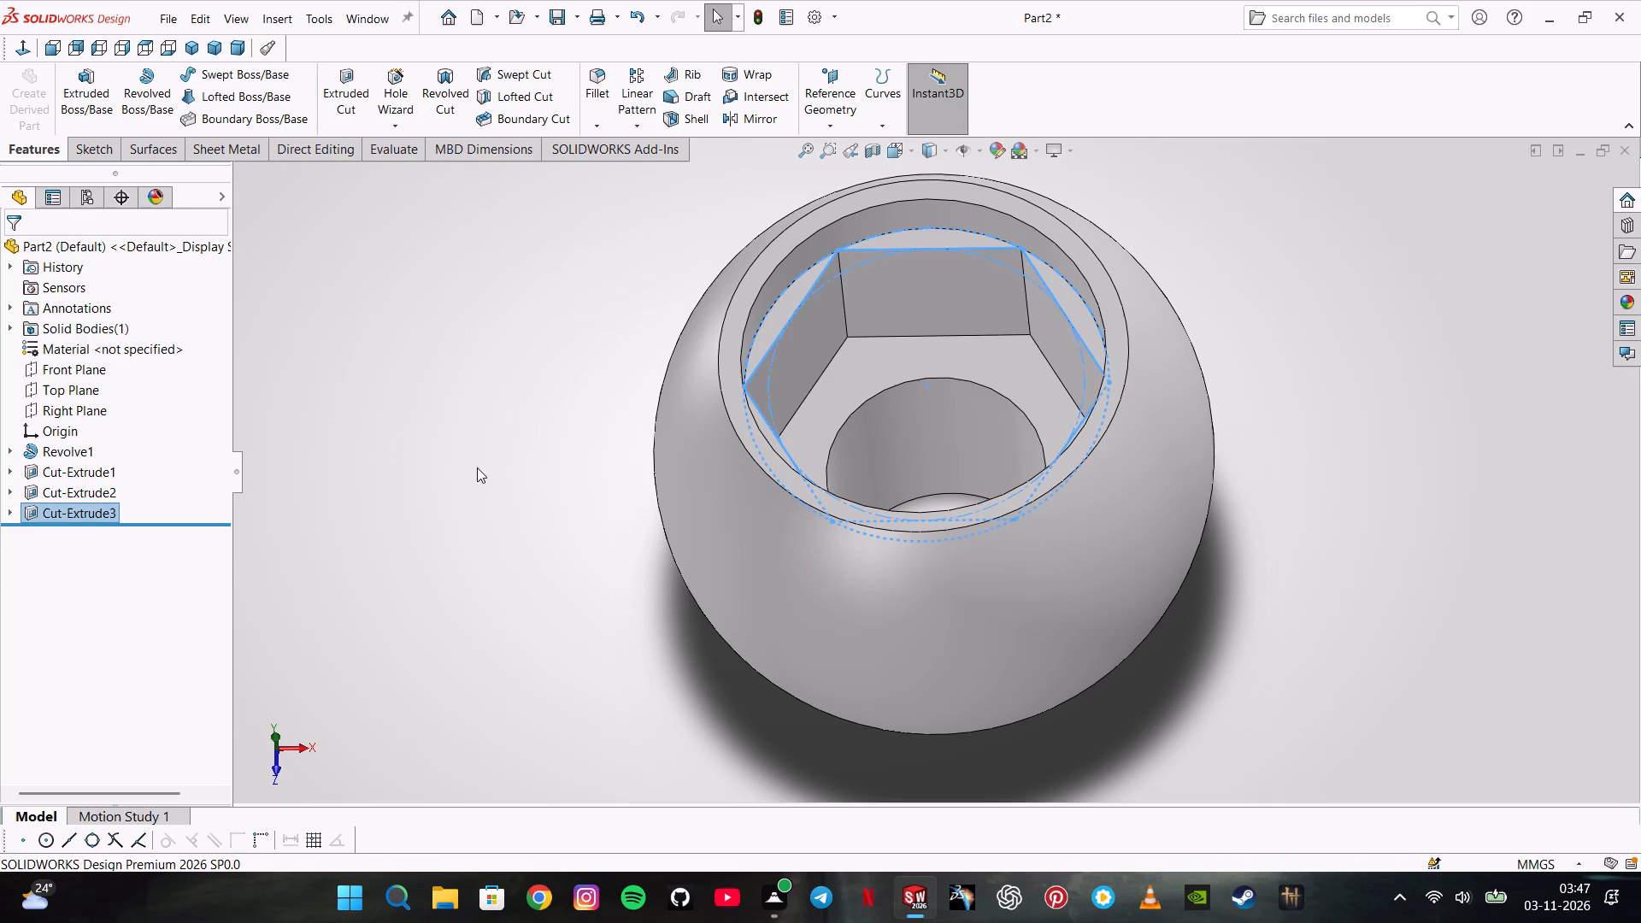
click(477, 467)
middle_drag(486, 566, 501, 470)
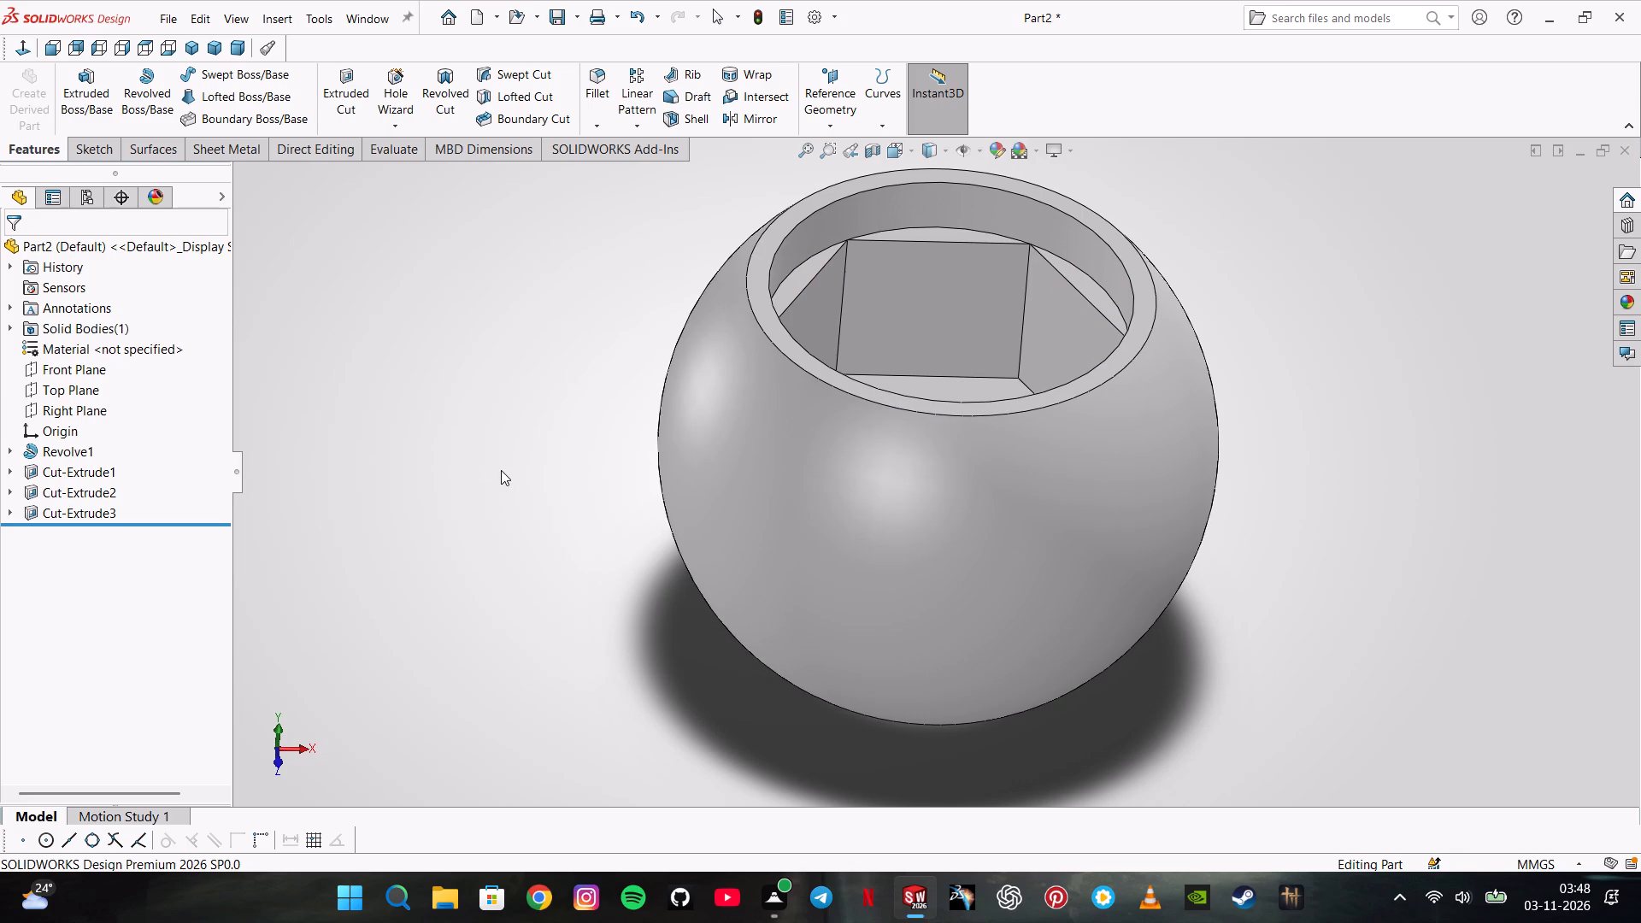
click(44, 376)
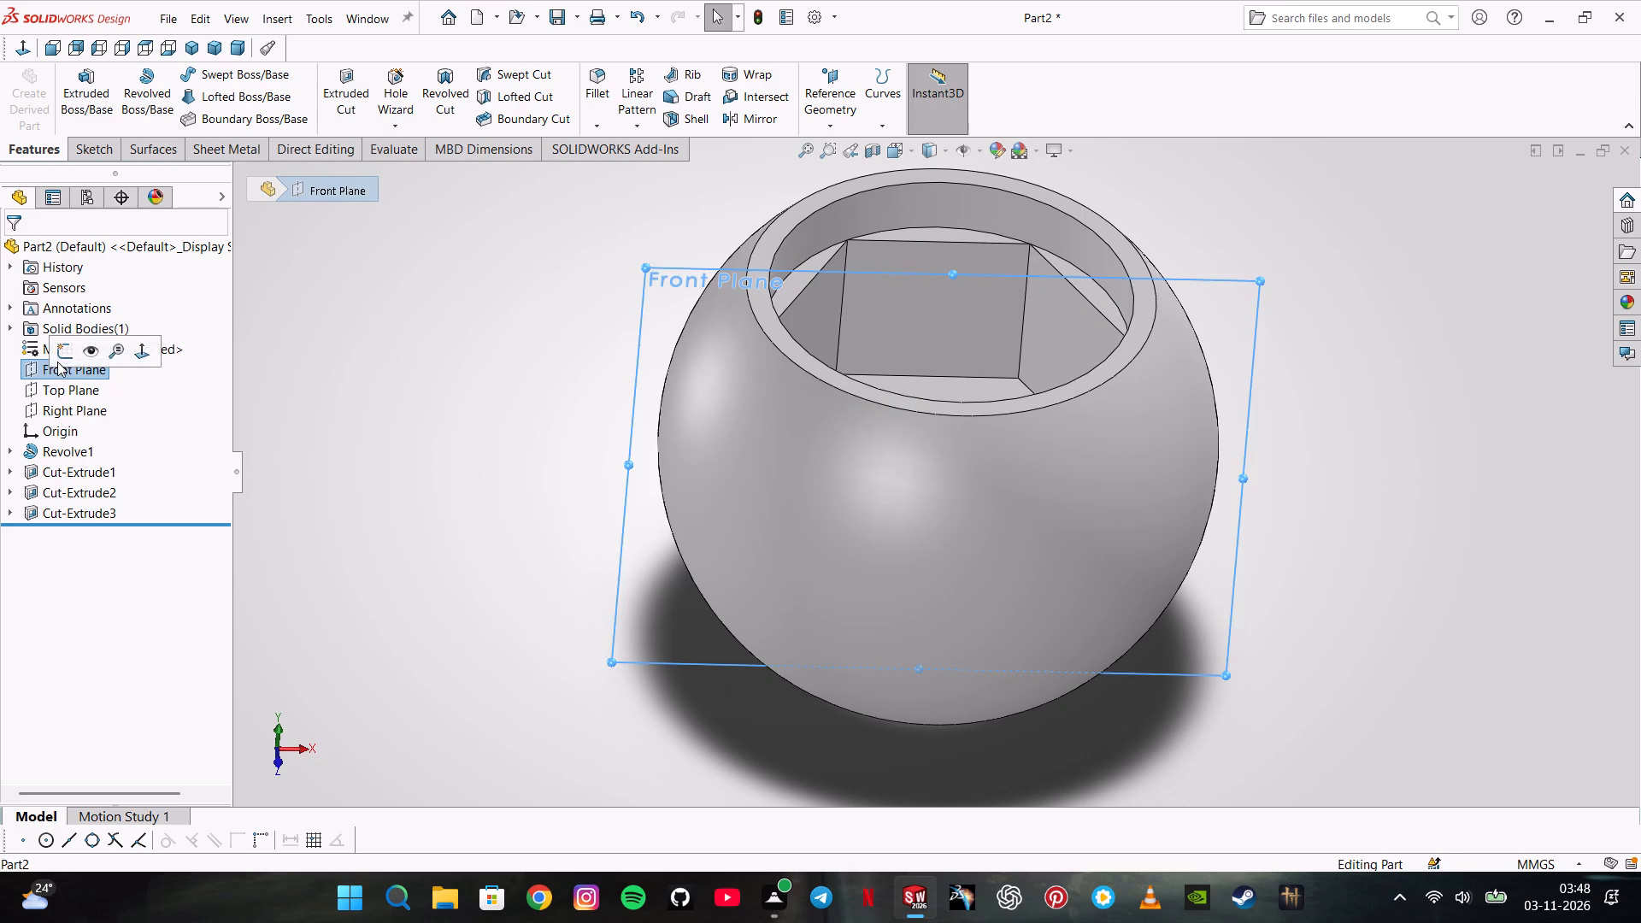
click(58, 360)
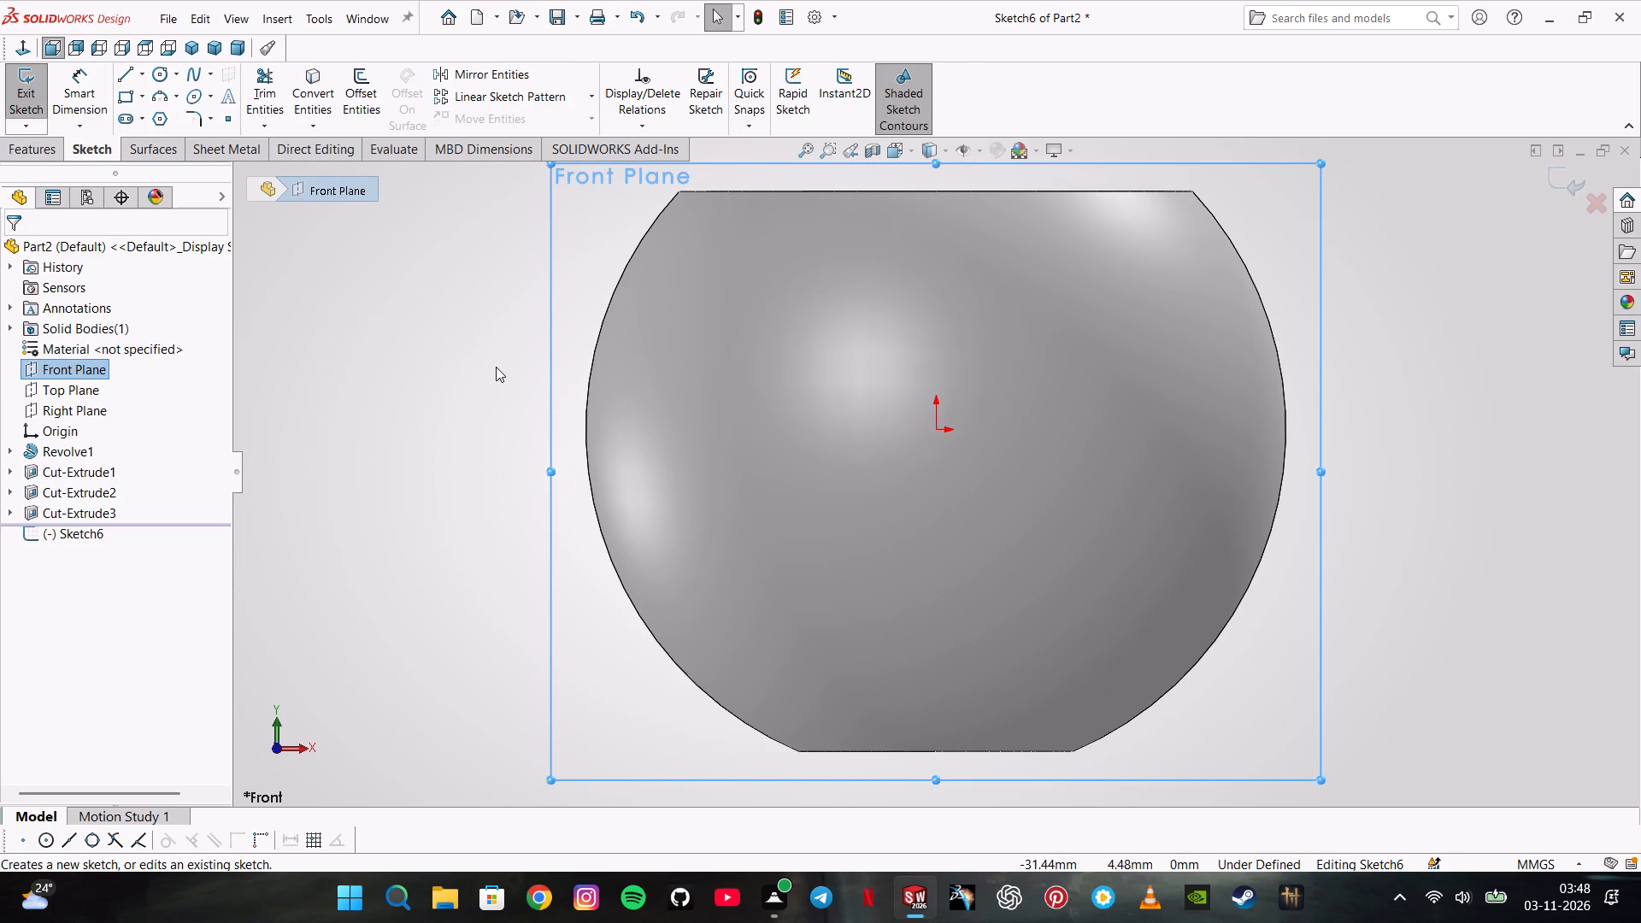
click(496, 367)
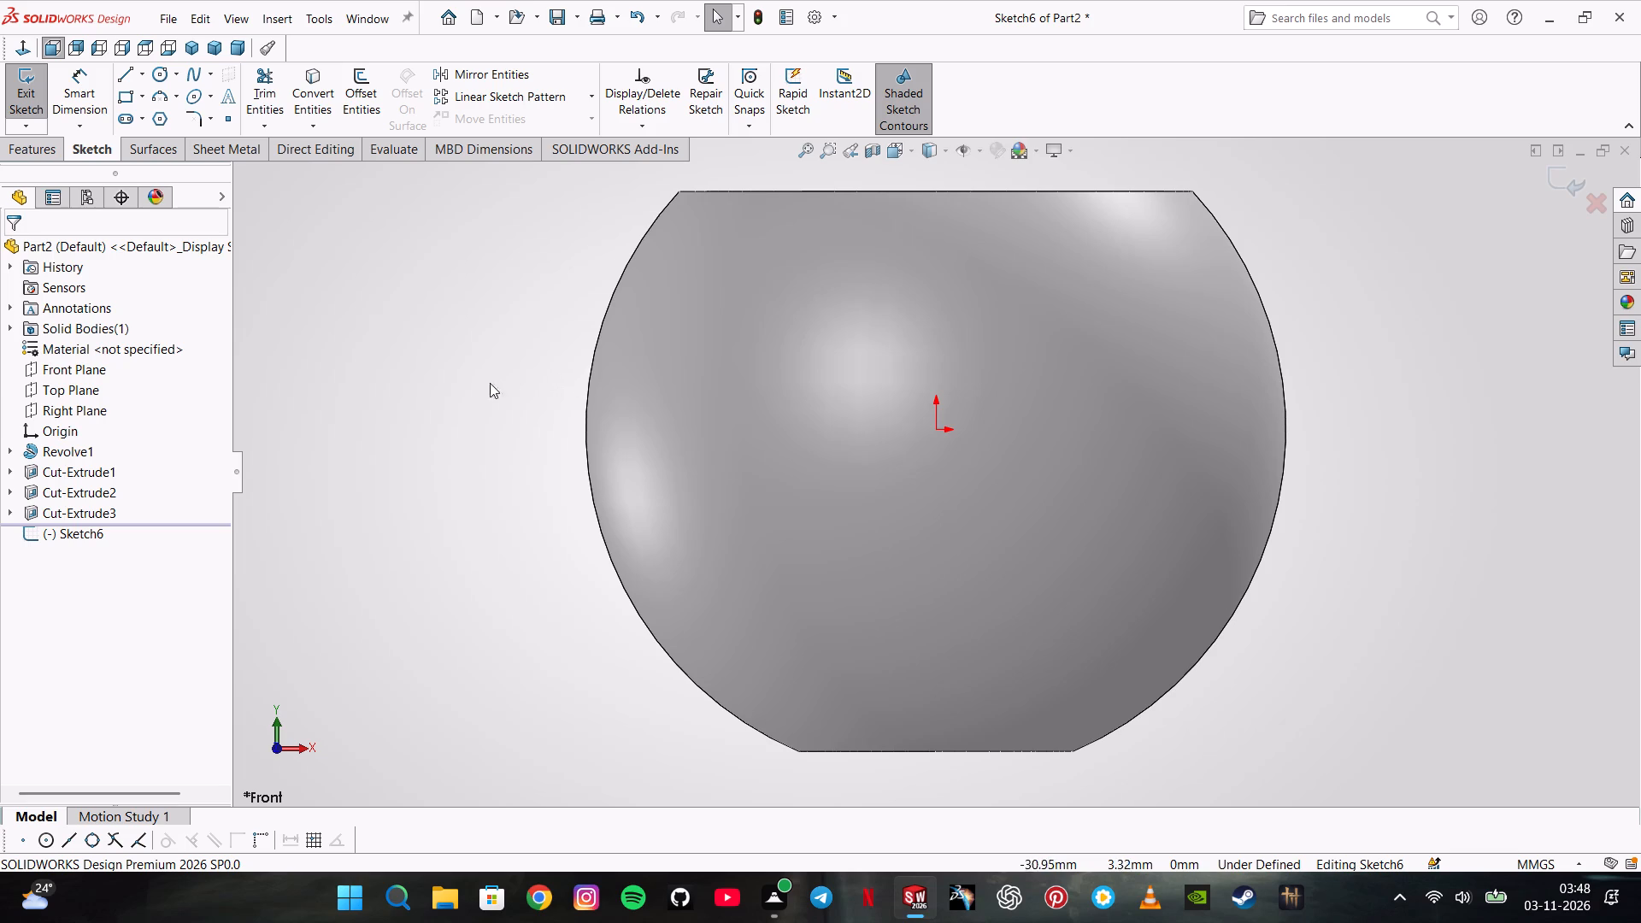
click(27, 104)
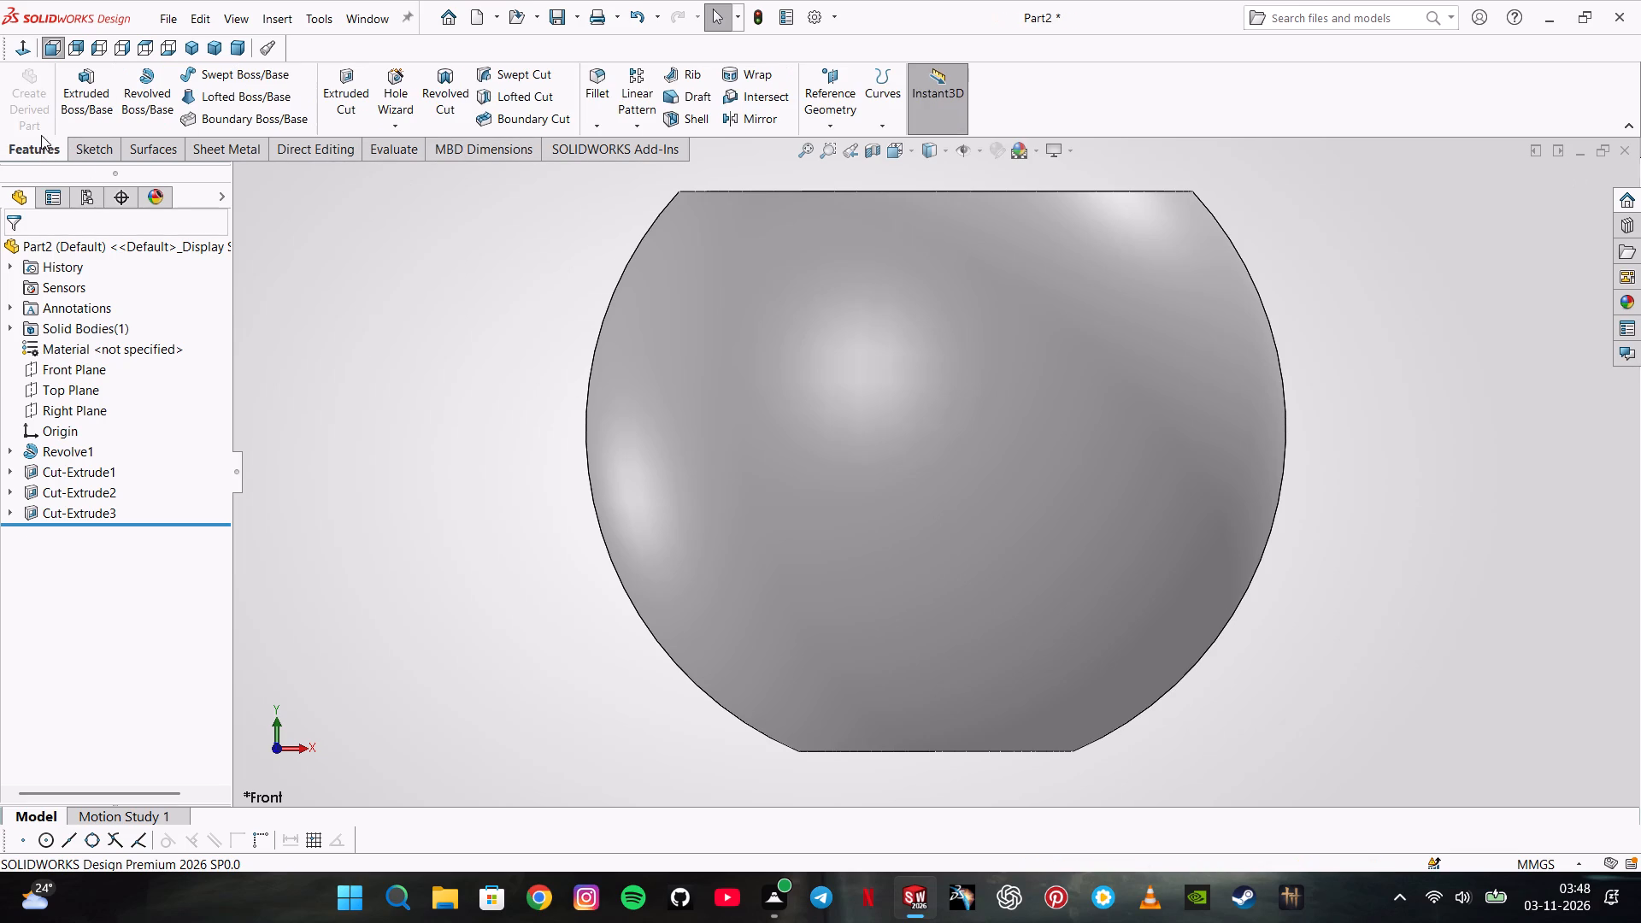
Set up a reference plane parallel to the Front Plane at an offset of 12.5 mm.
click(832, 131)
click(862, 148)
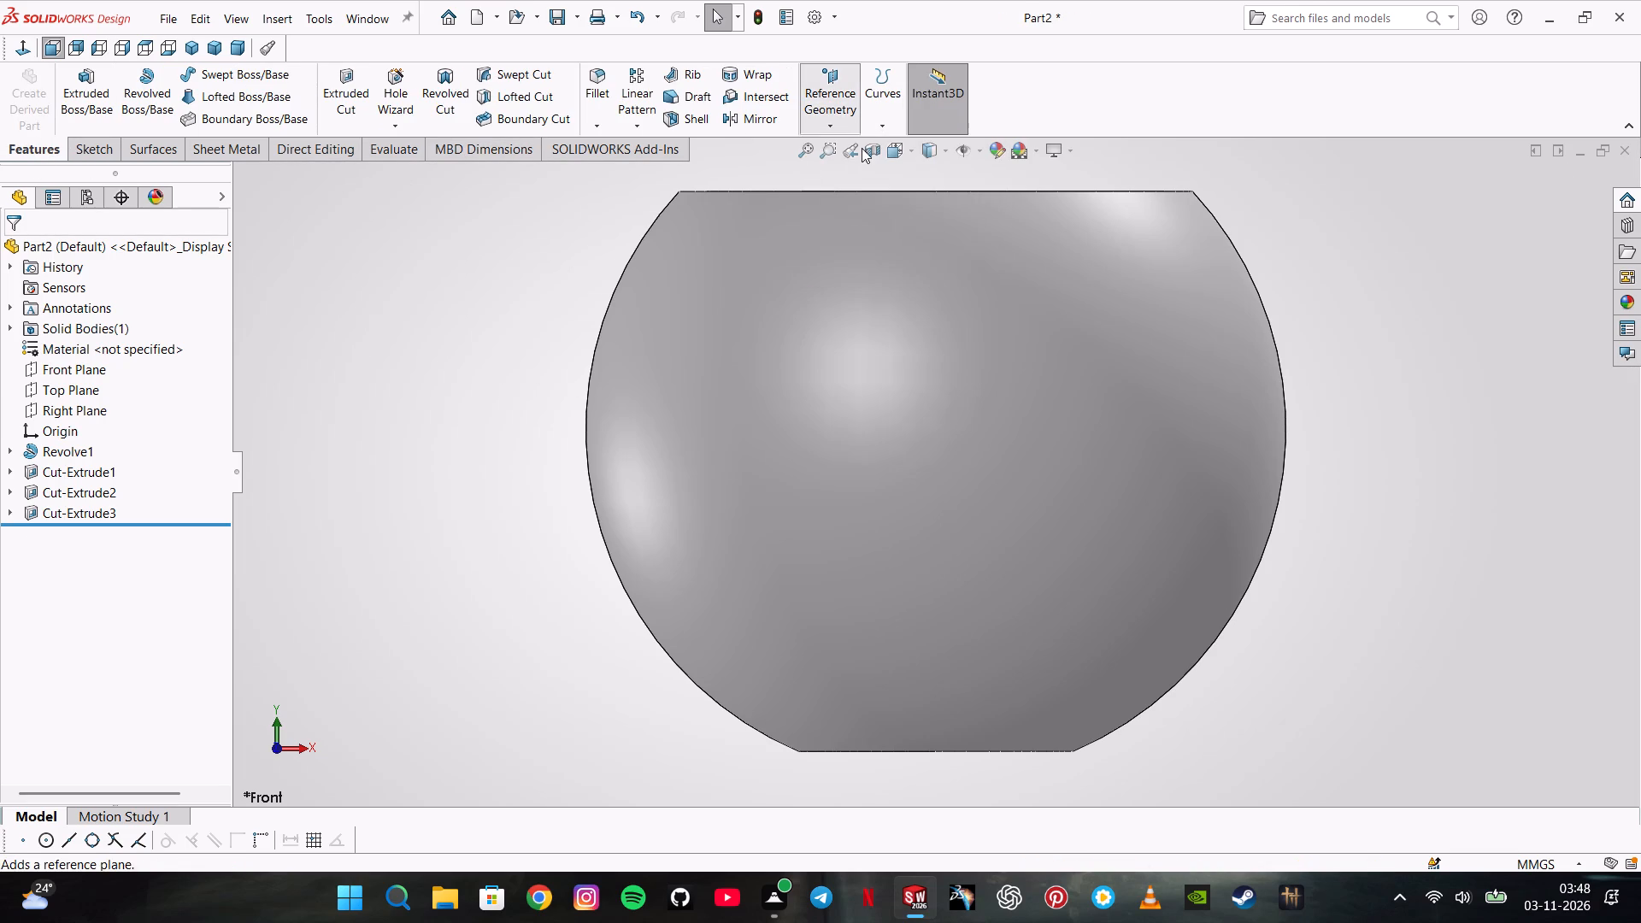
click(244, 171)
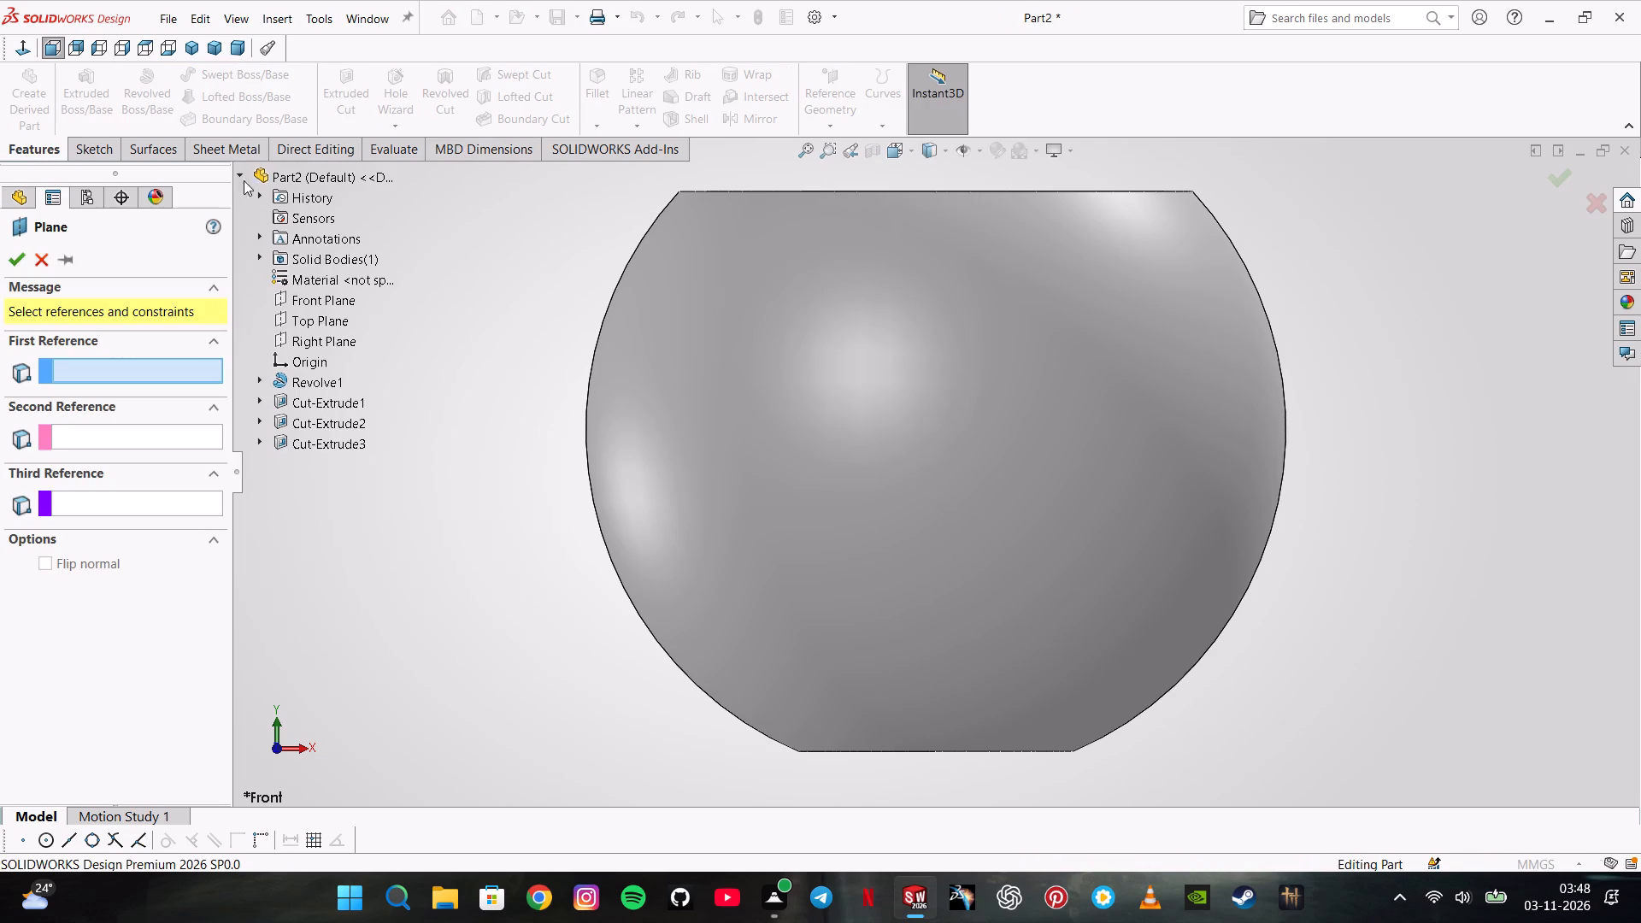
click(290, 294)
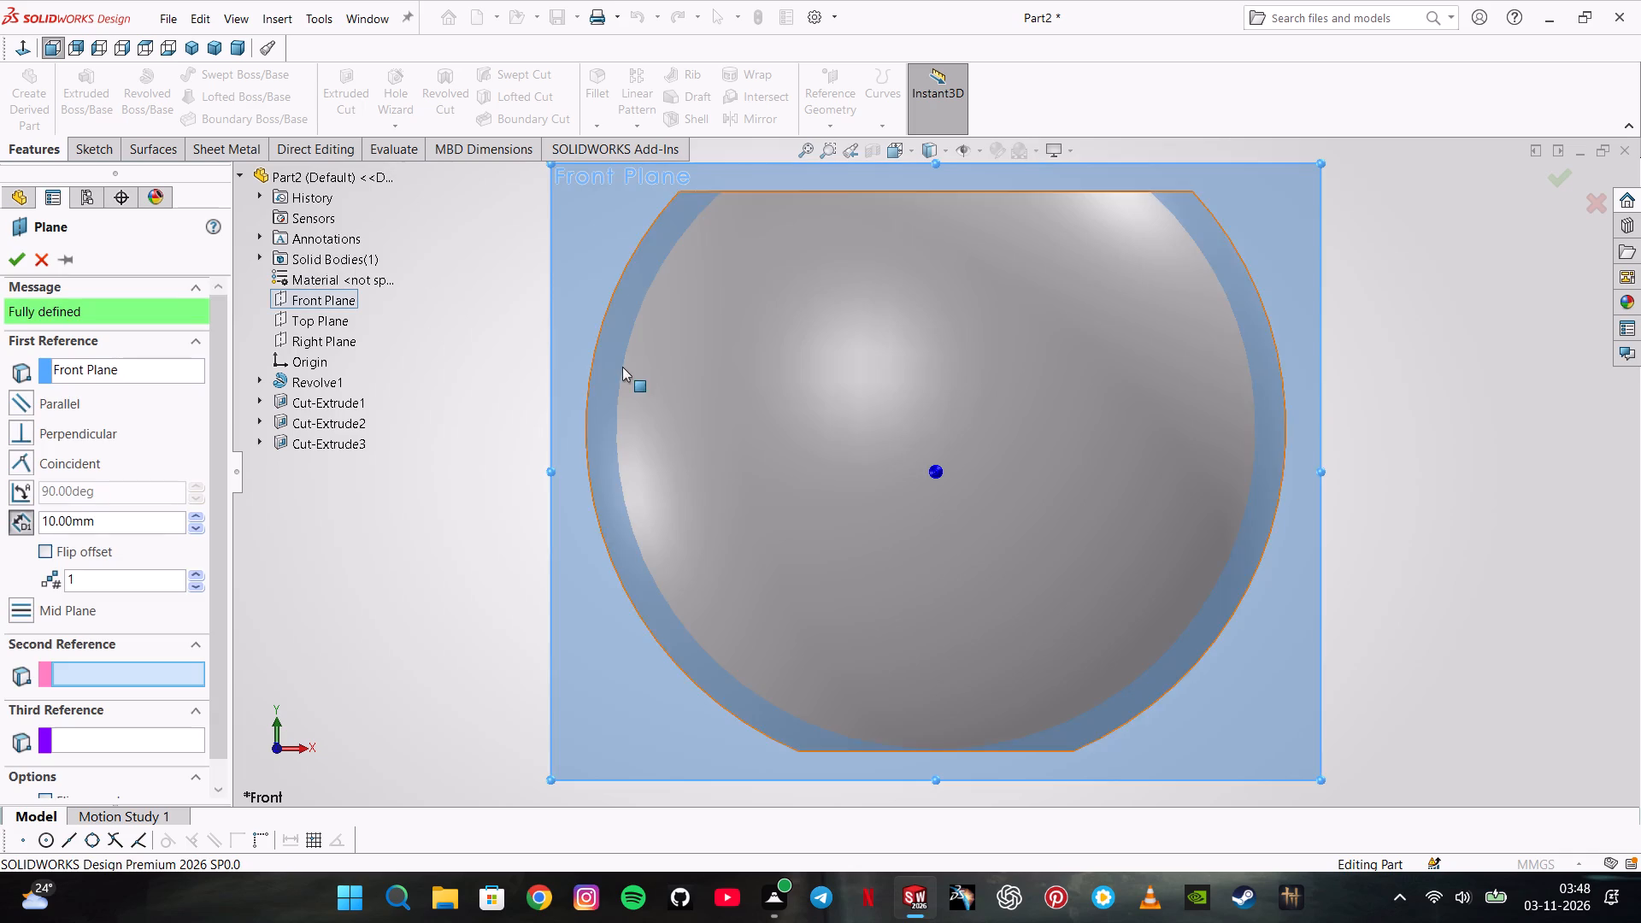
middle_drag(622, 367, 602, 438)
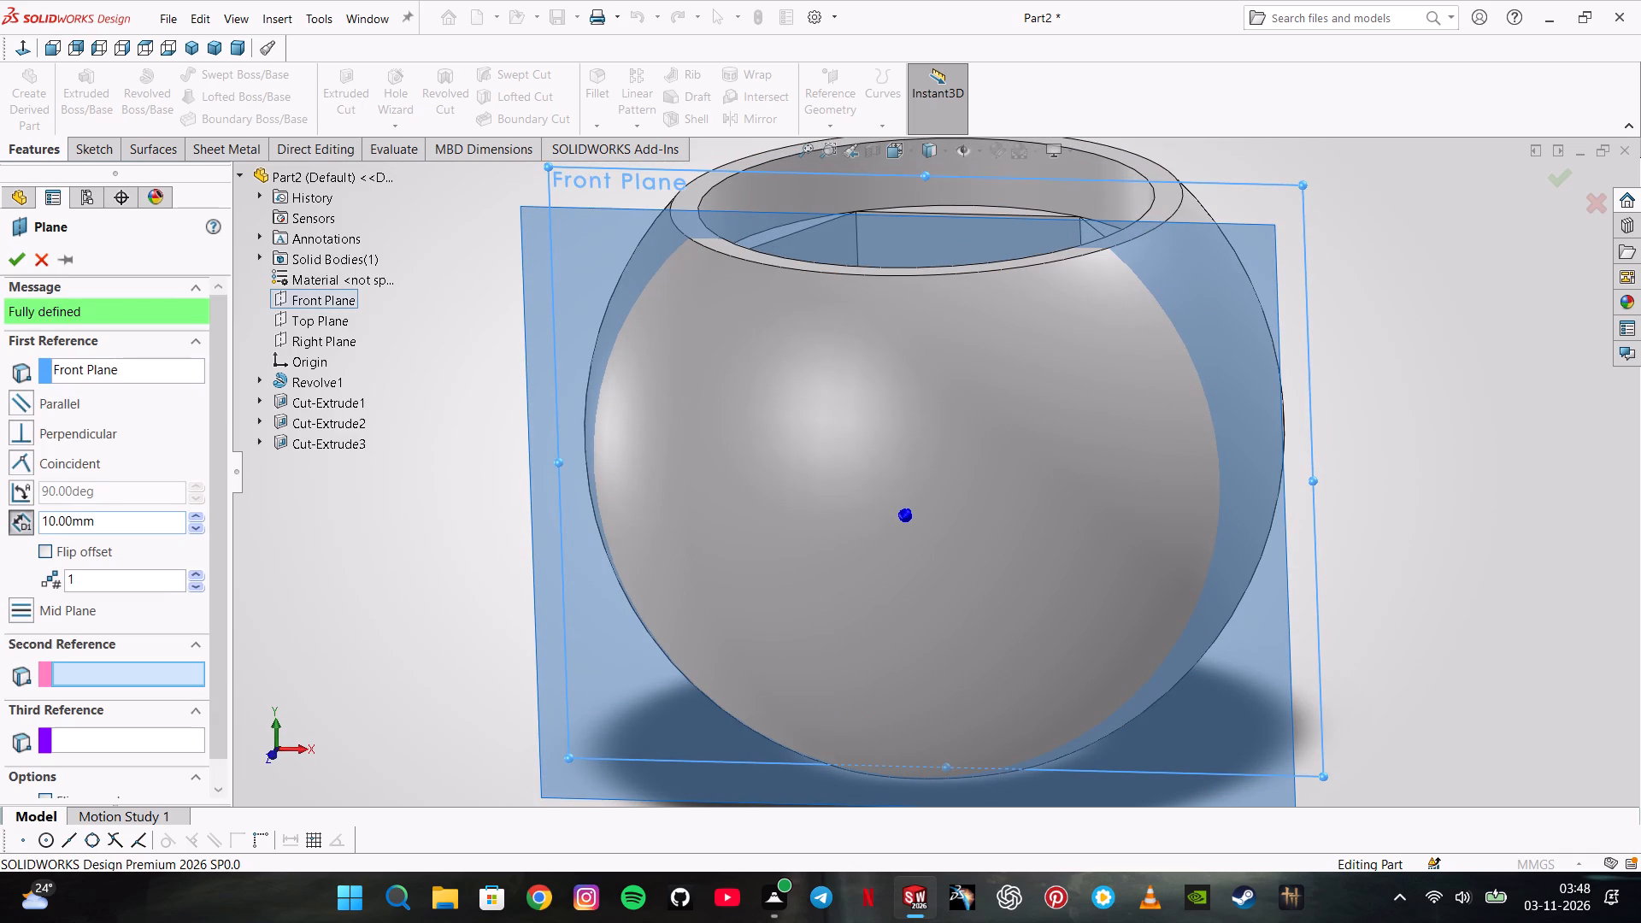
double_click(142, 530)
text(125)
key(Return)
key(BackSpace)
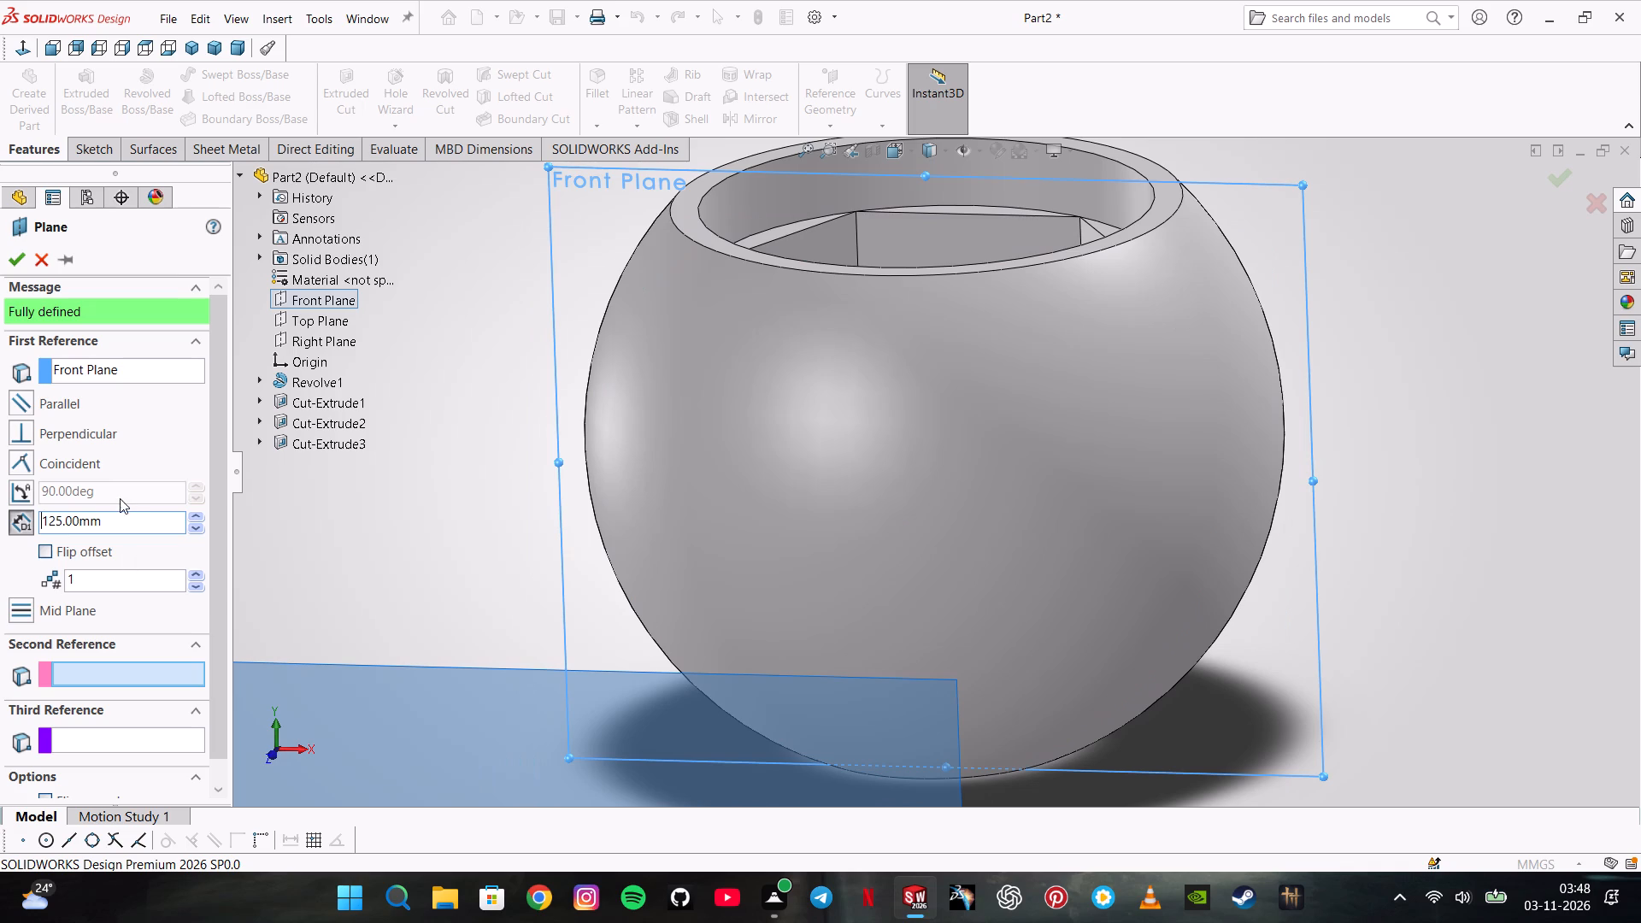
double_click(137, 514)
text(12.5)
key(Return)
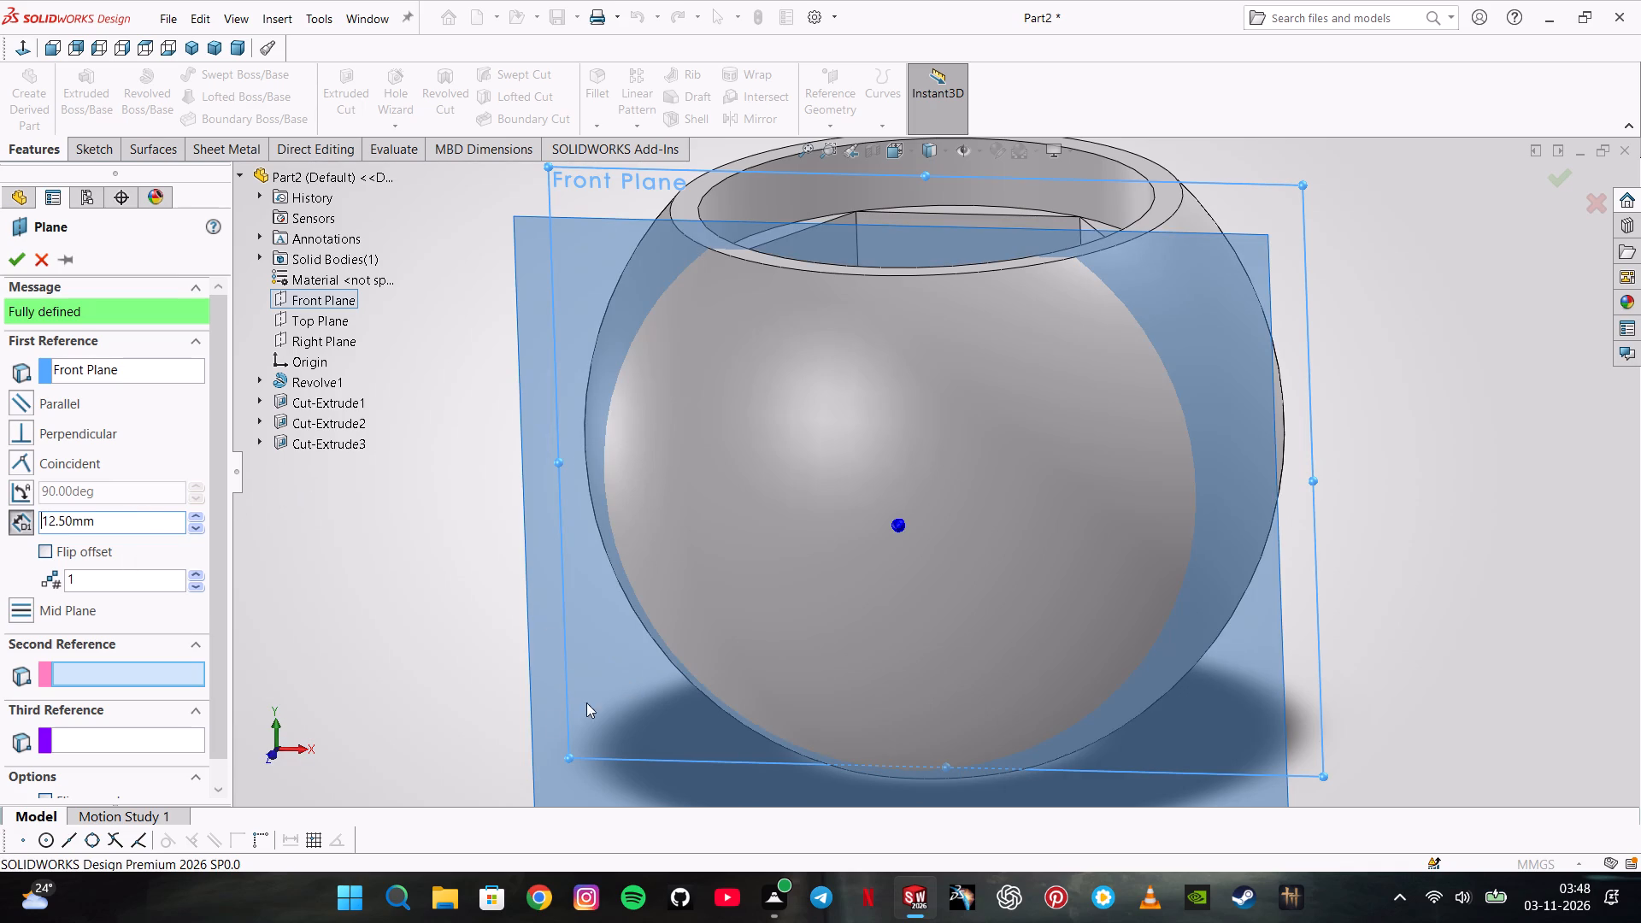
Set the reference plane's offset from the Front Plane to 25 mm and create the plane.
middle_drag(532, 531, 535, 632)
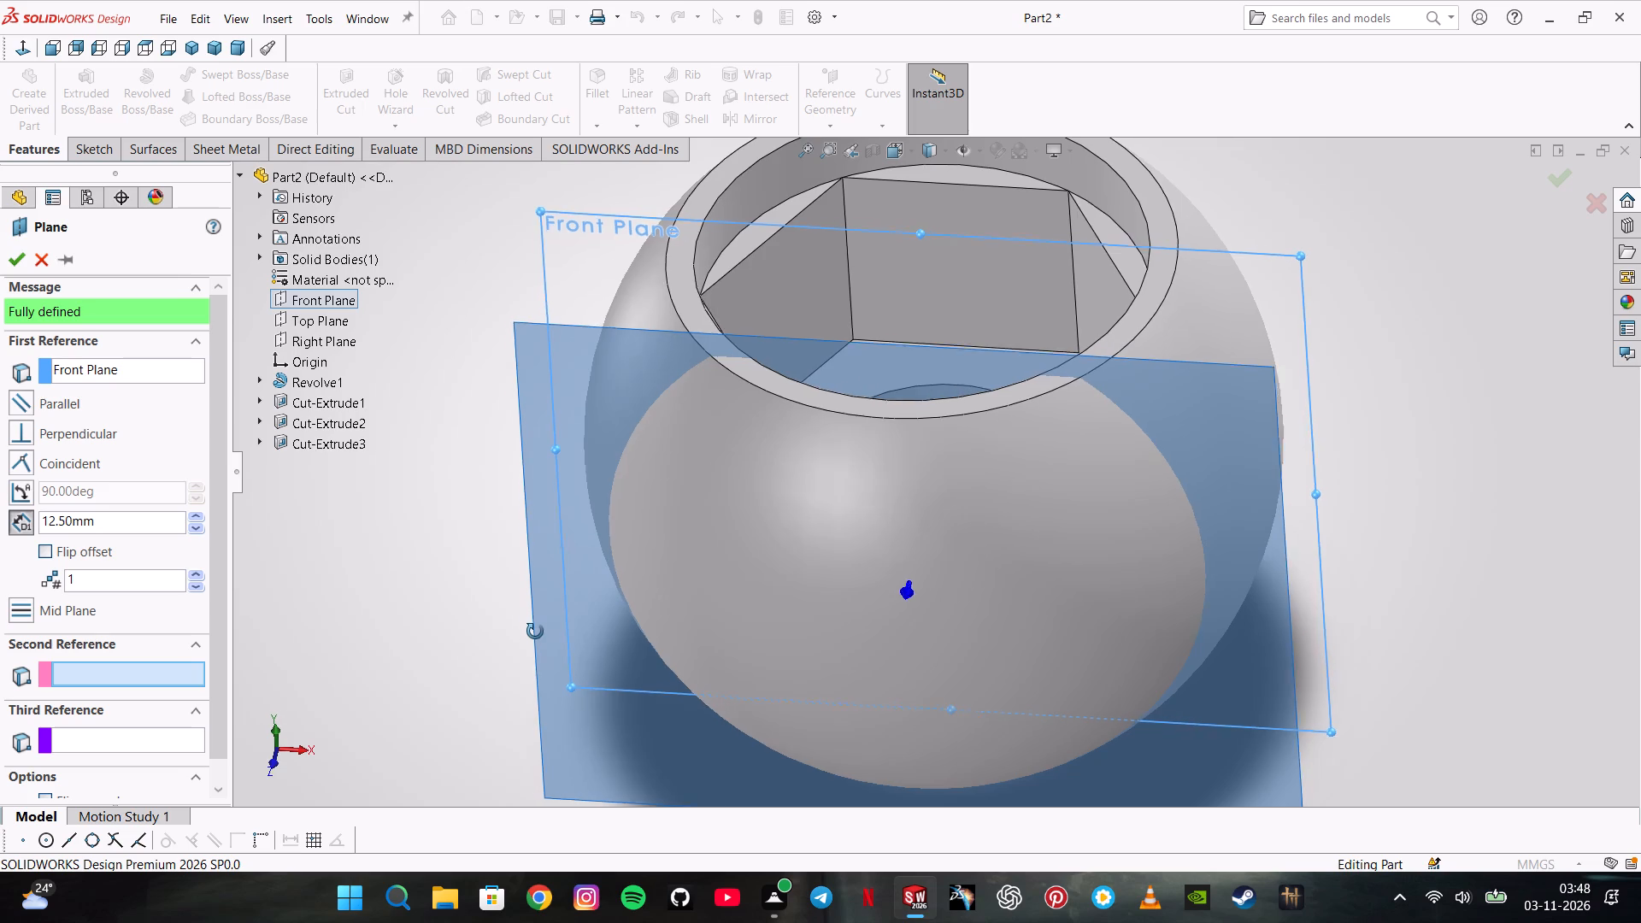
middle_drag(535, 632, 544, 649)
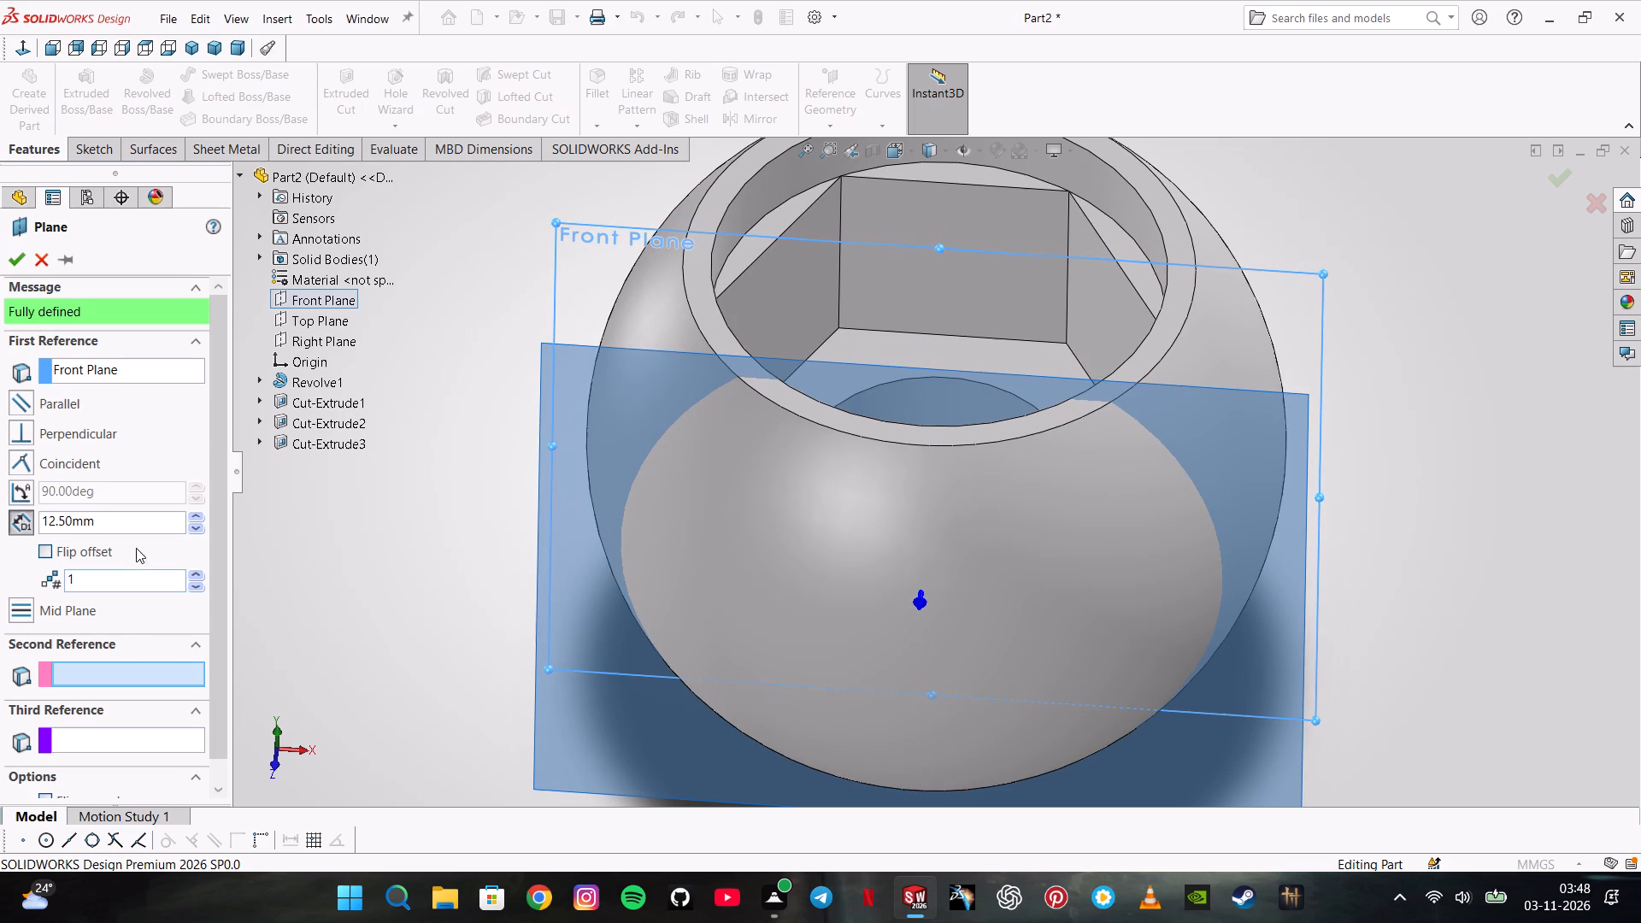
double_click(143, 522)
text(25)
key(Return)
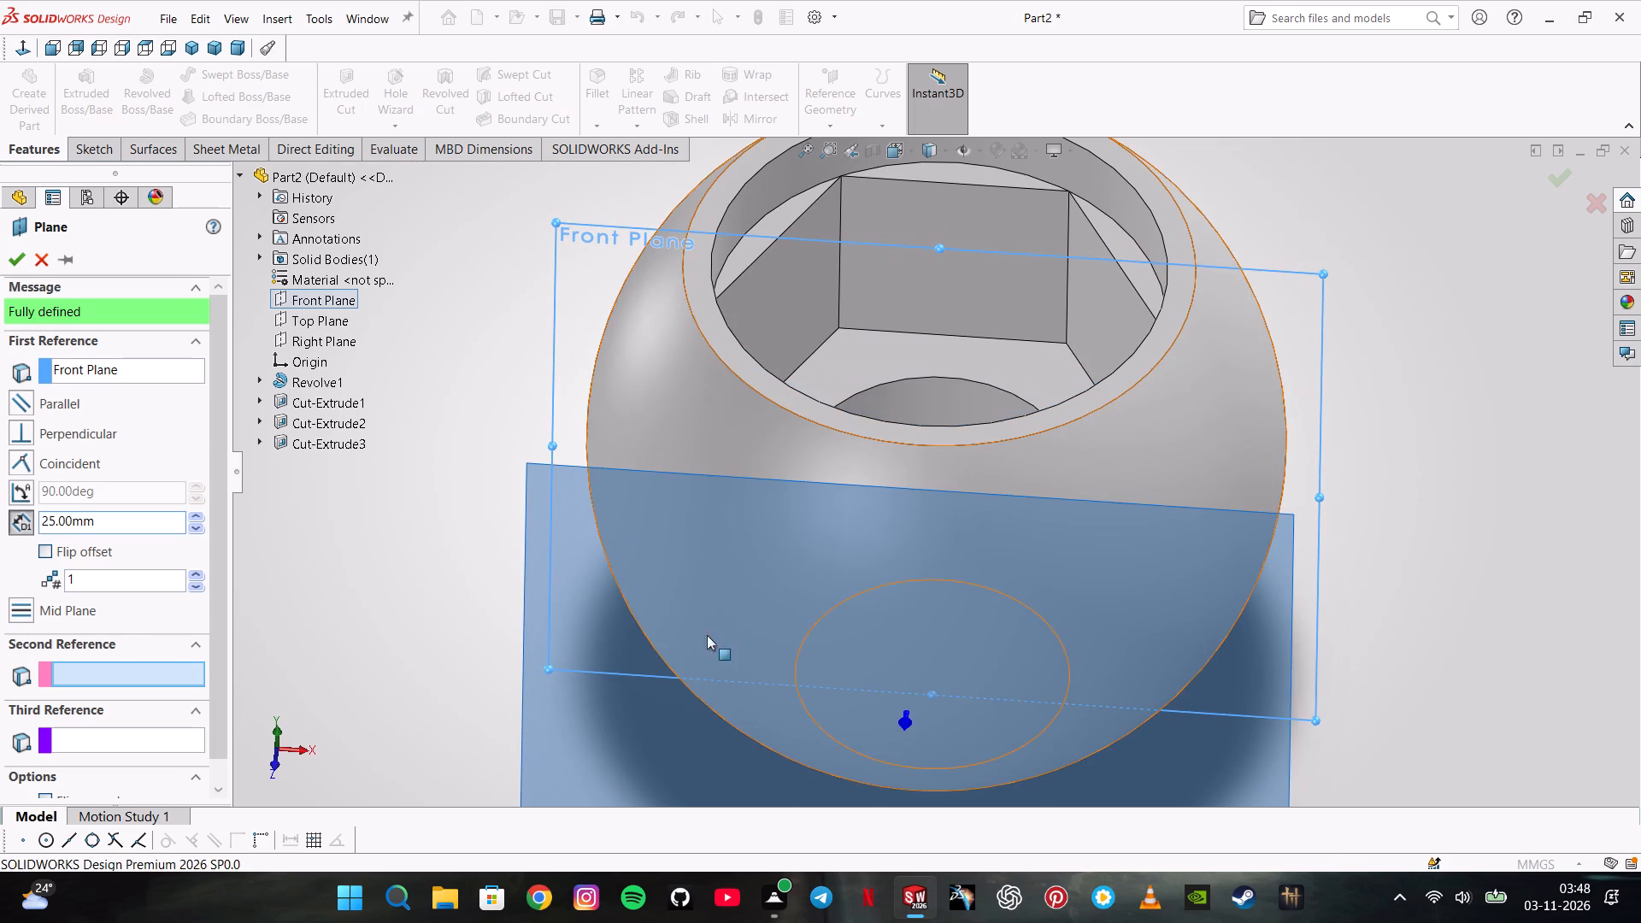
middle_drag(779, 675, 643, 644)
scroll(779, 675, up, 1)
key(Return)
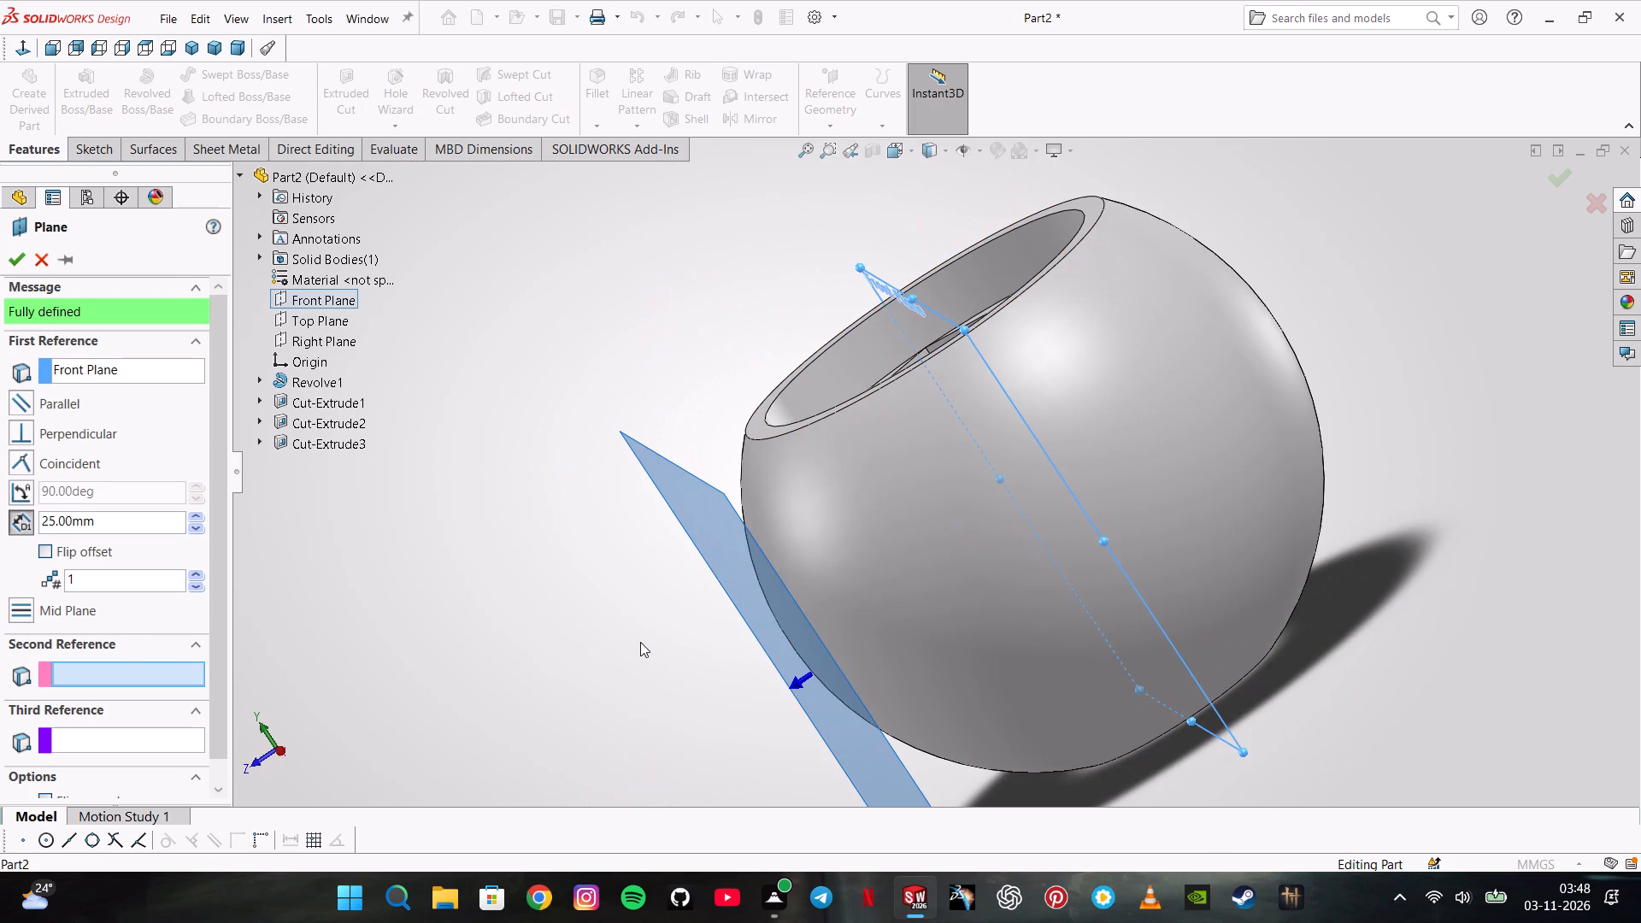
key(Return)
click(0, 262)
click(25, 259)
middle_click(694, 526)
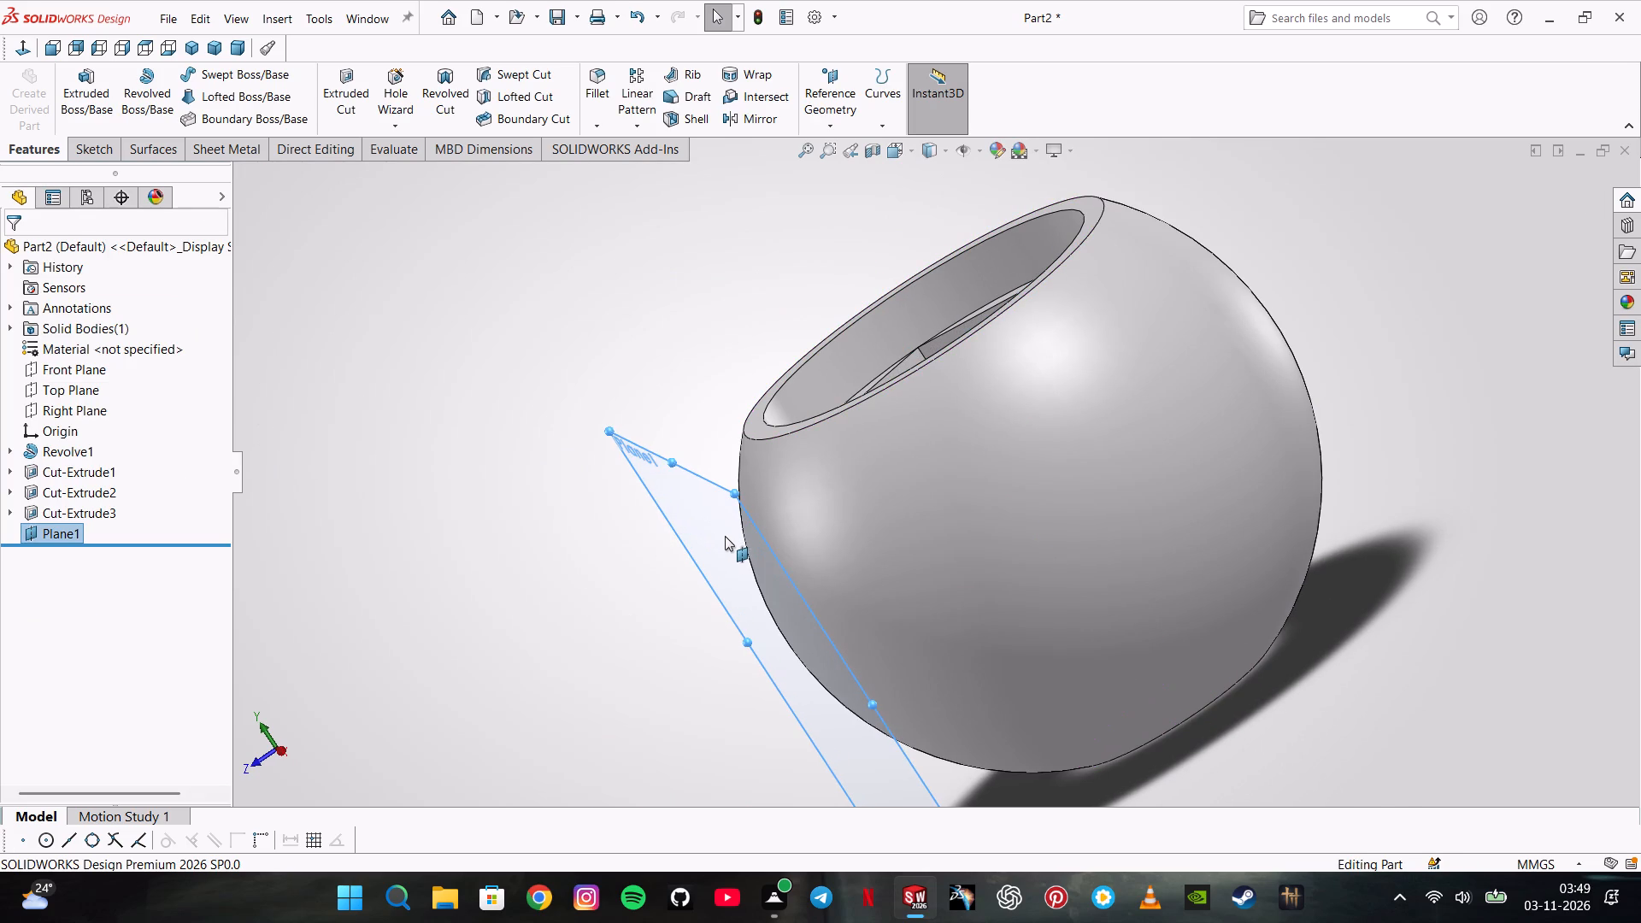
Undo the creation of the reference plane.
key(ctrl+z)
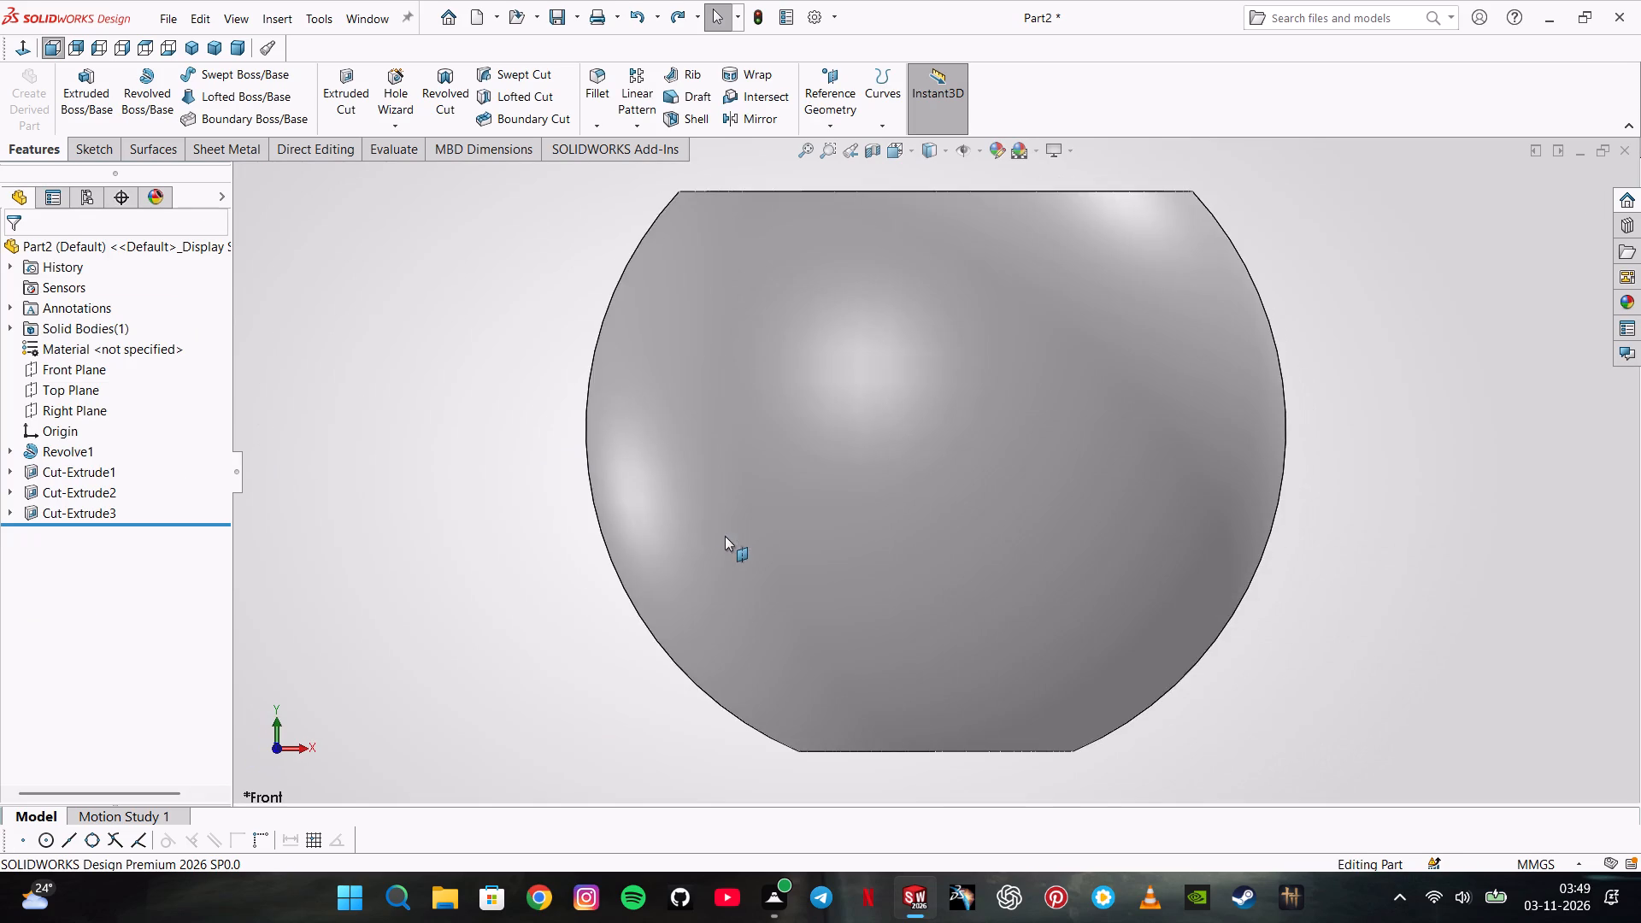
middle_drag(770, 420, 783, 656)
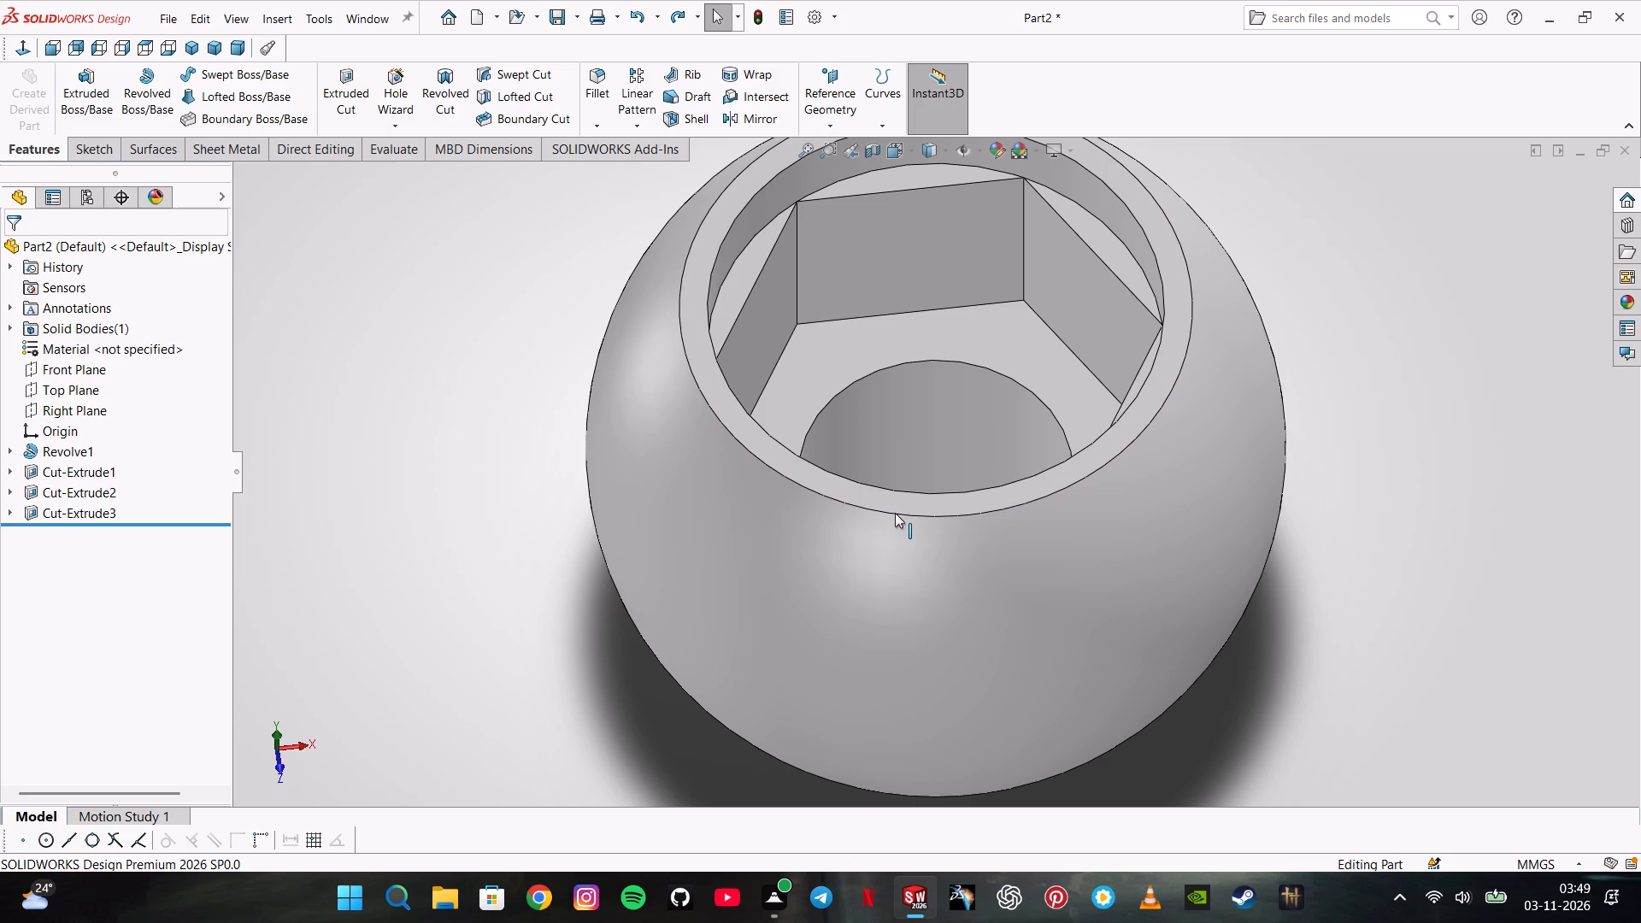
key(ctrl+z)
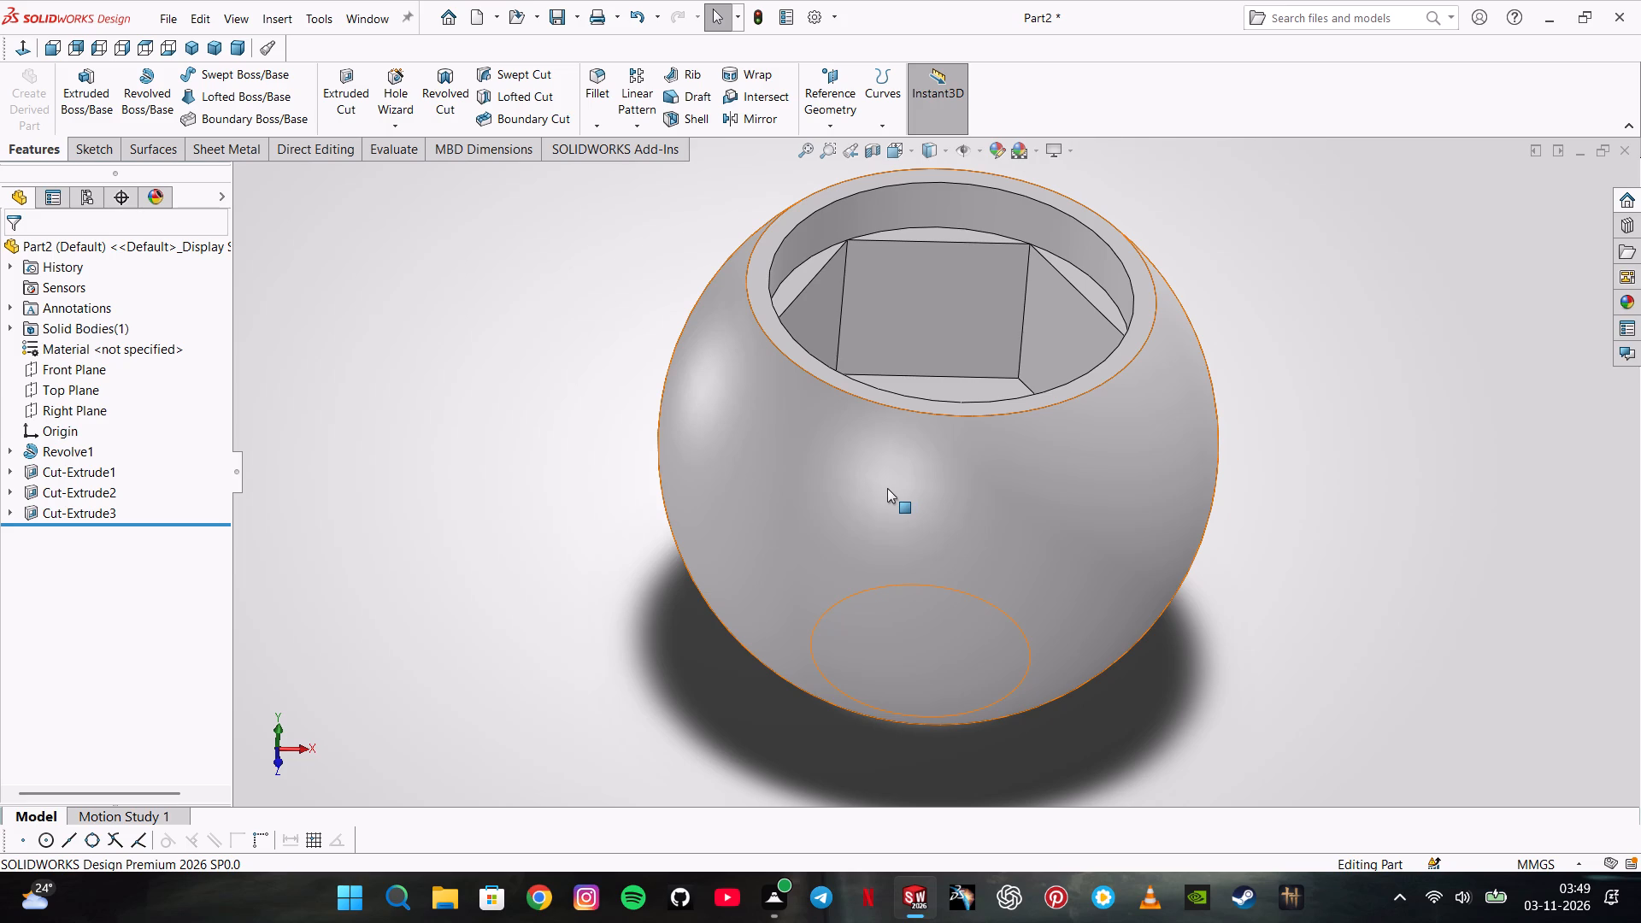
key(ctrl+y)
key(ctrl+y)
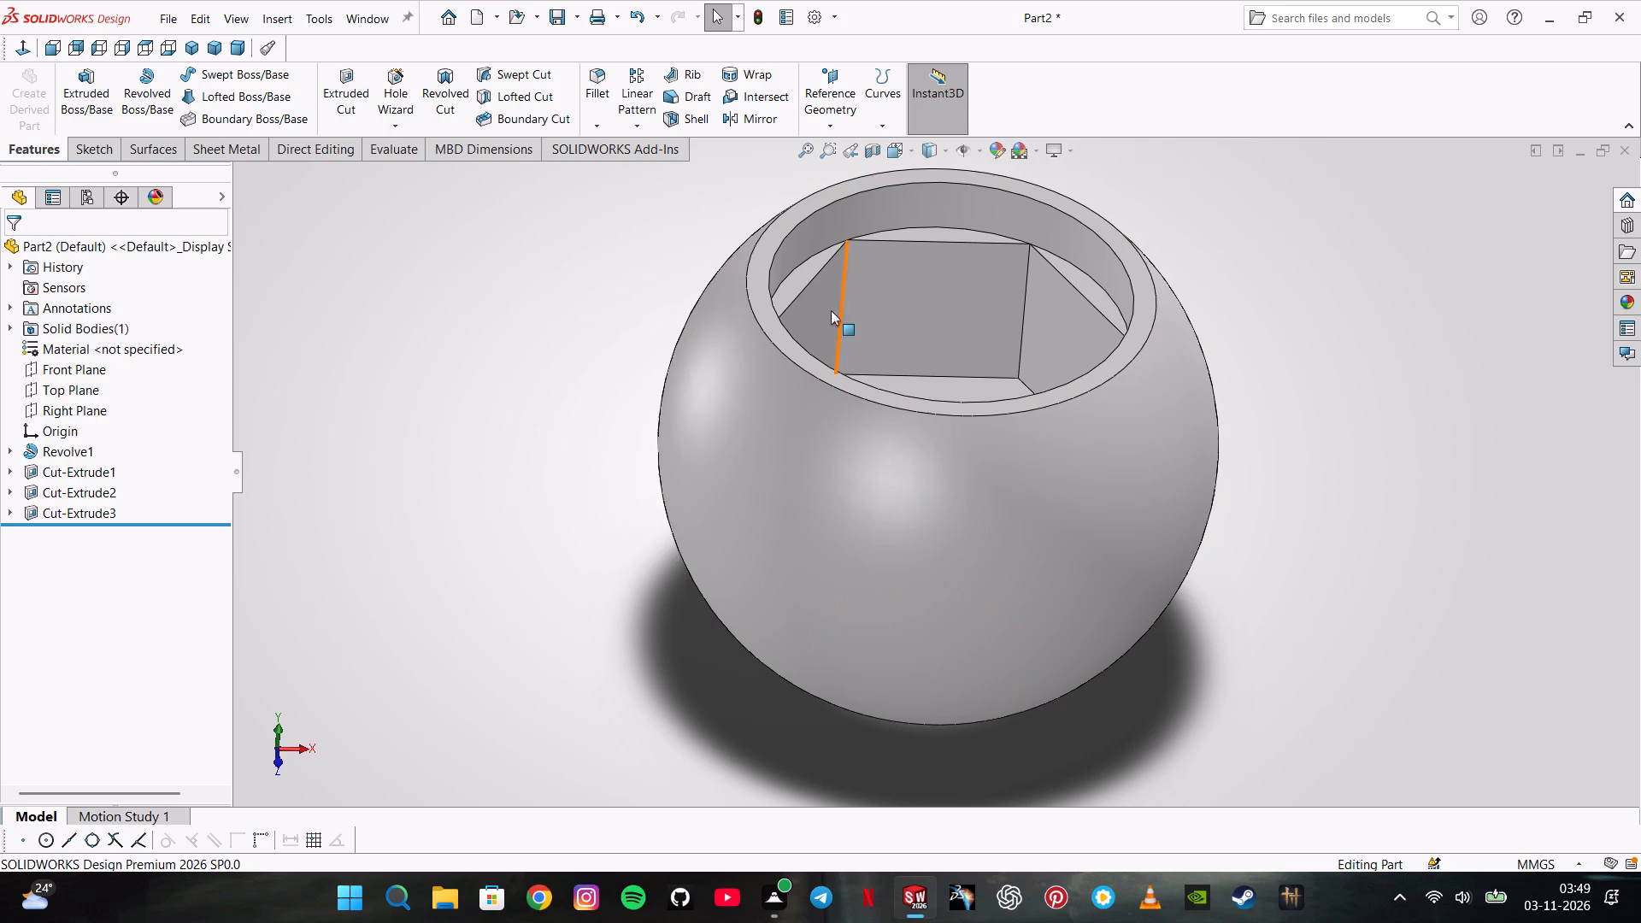
Create a reference plane offset 25 mm from the Front Plane.
click(836, 139)
click(832, 126)
click(843, 144)
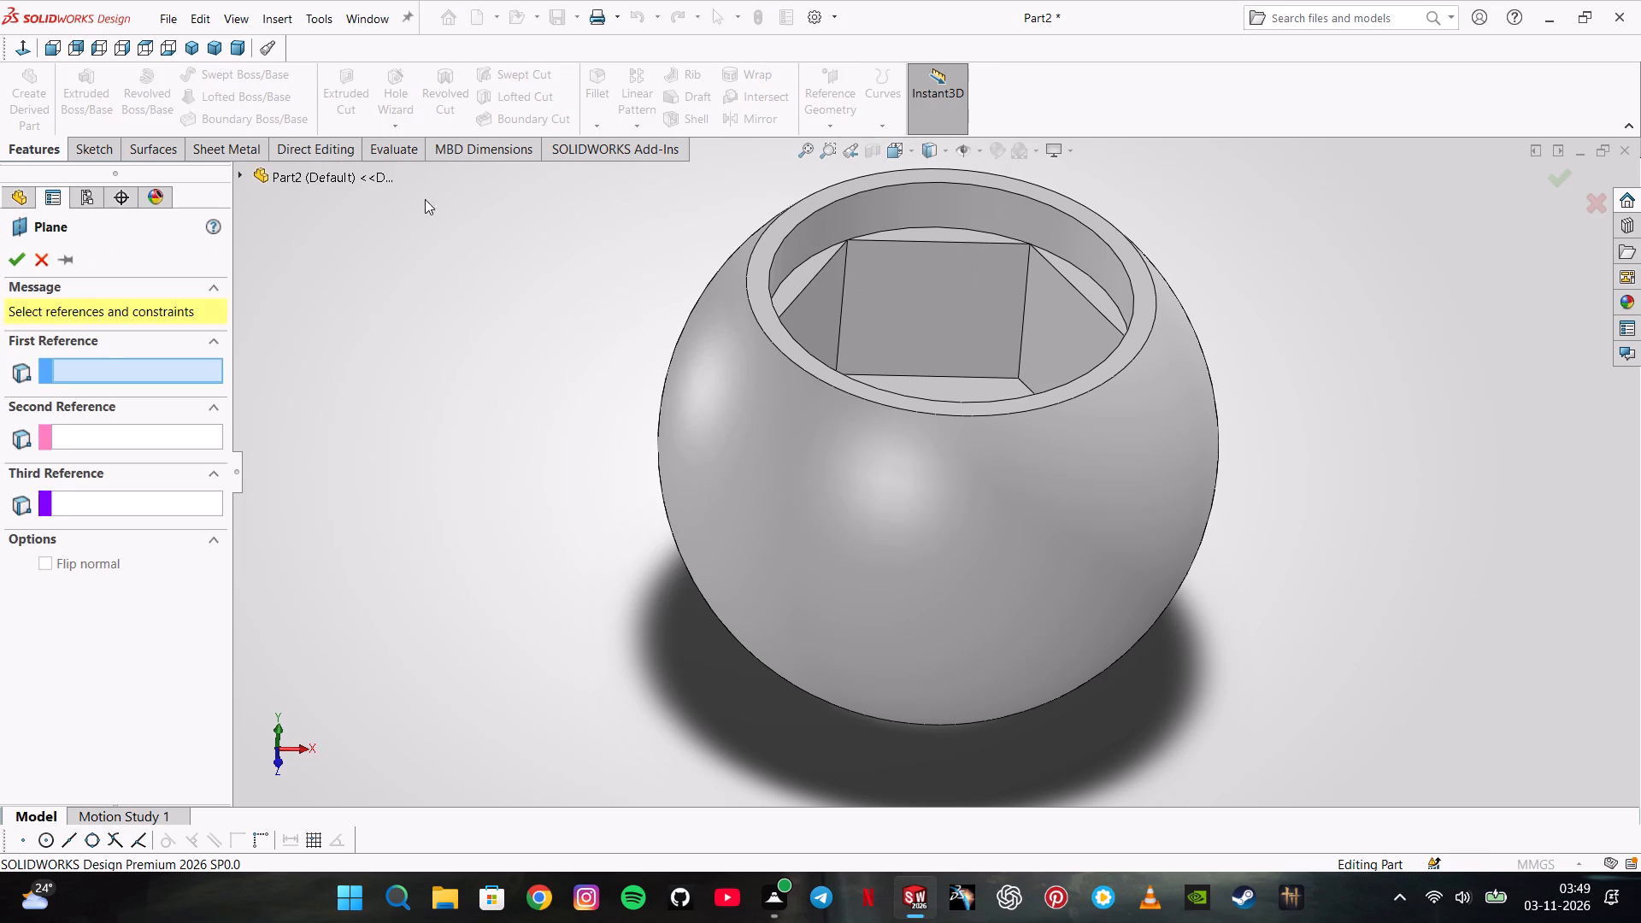
click(237, 176)
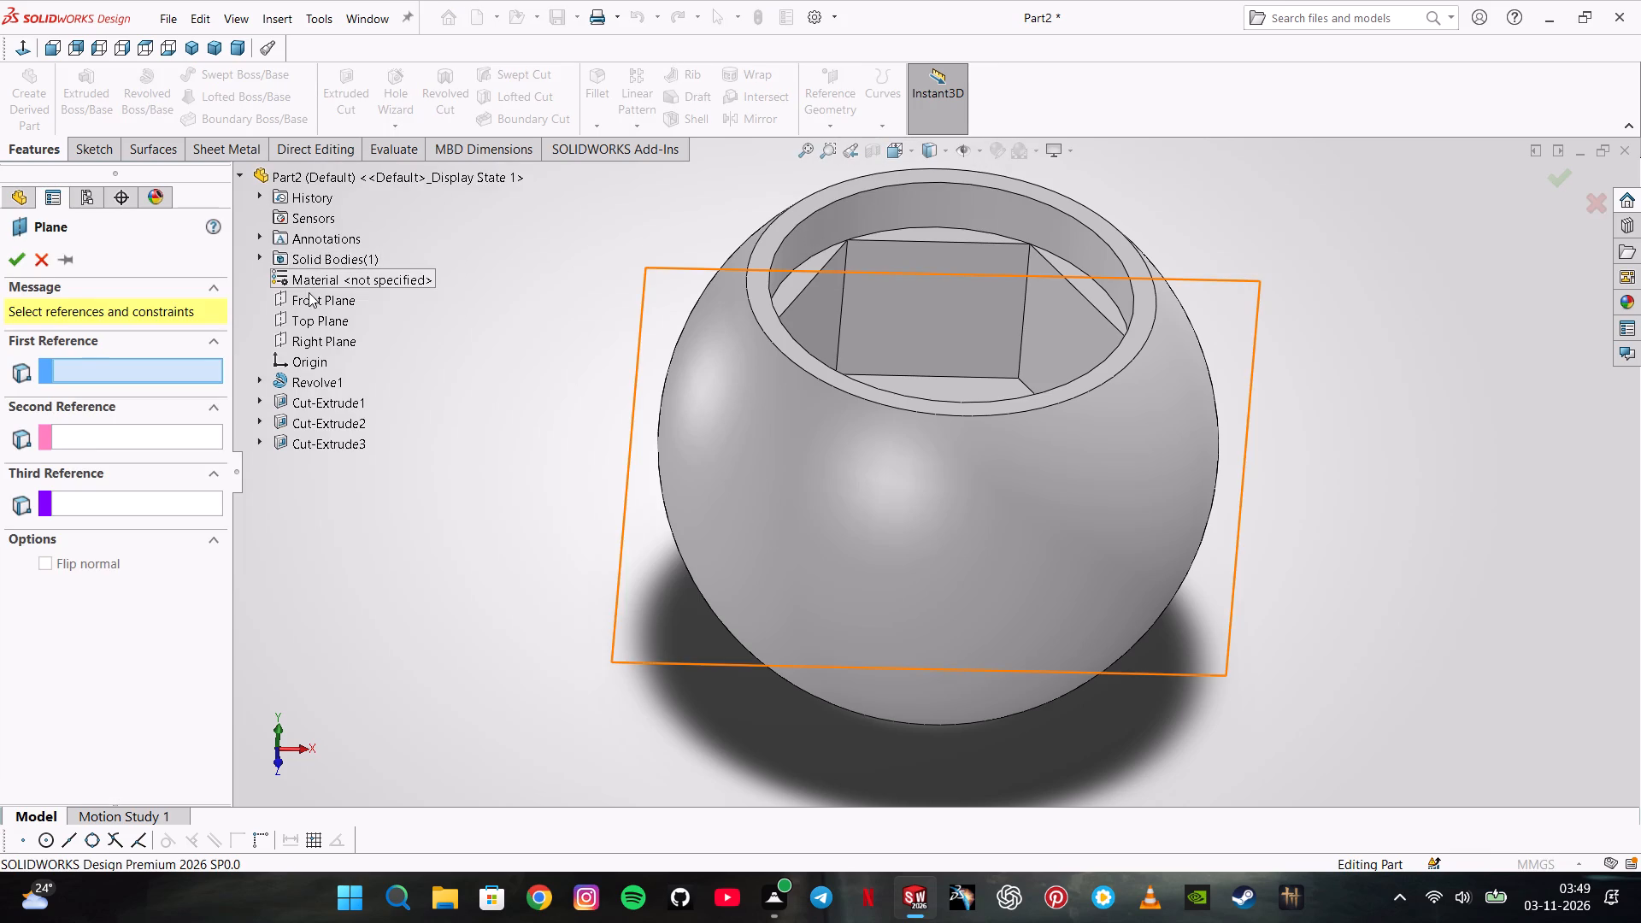
click(309, 292)
click(139, 520)
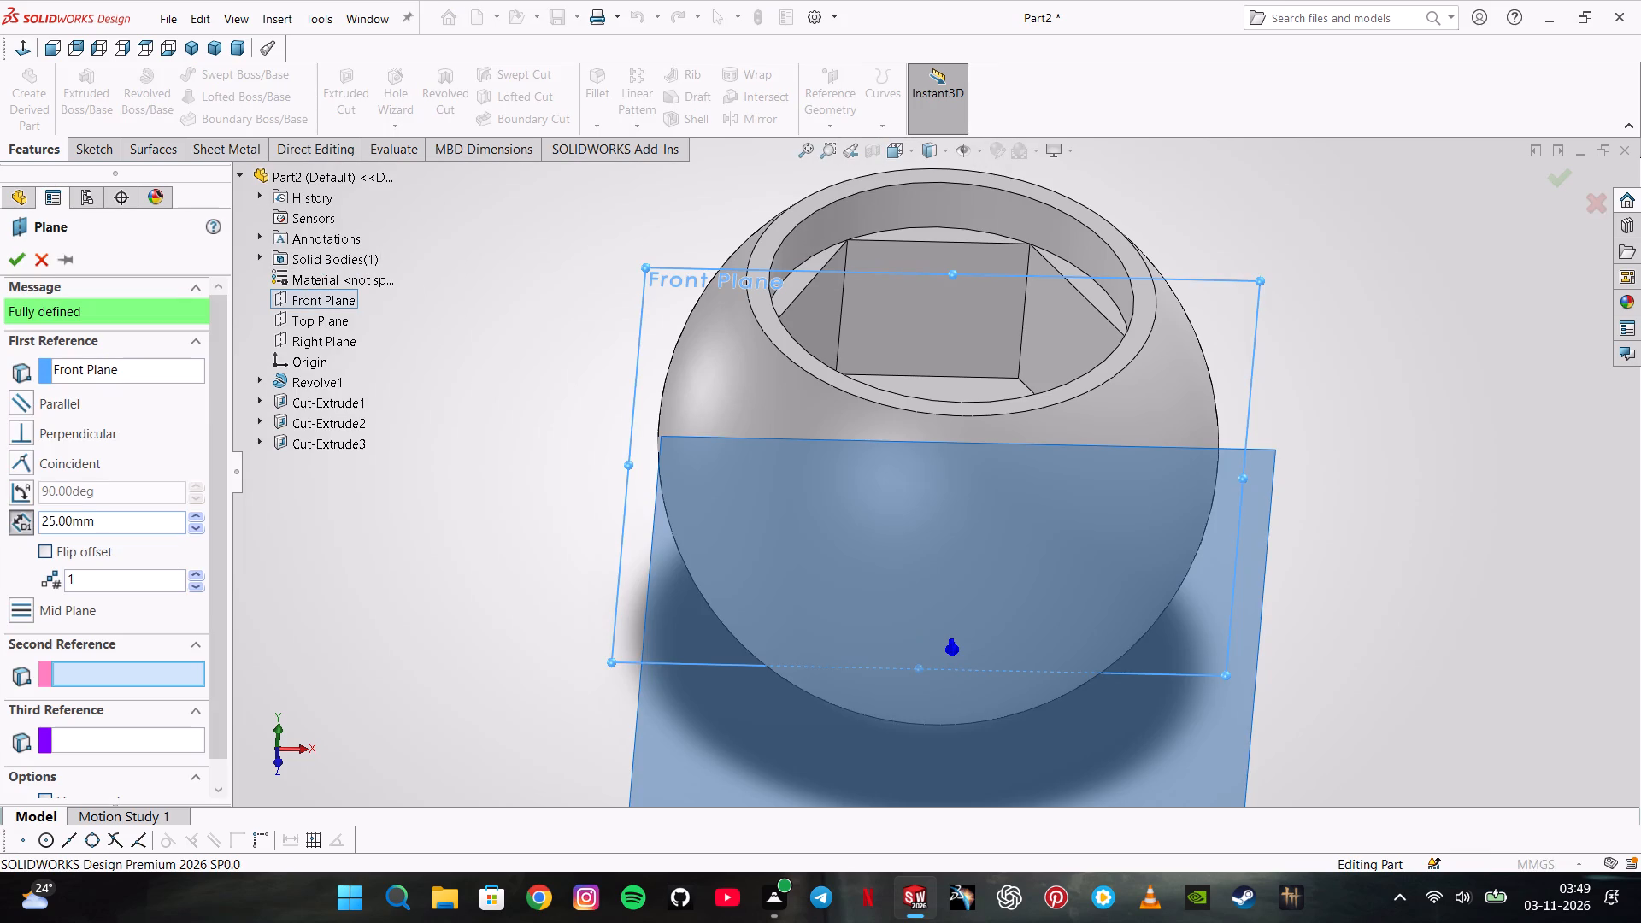
click(139, 520)
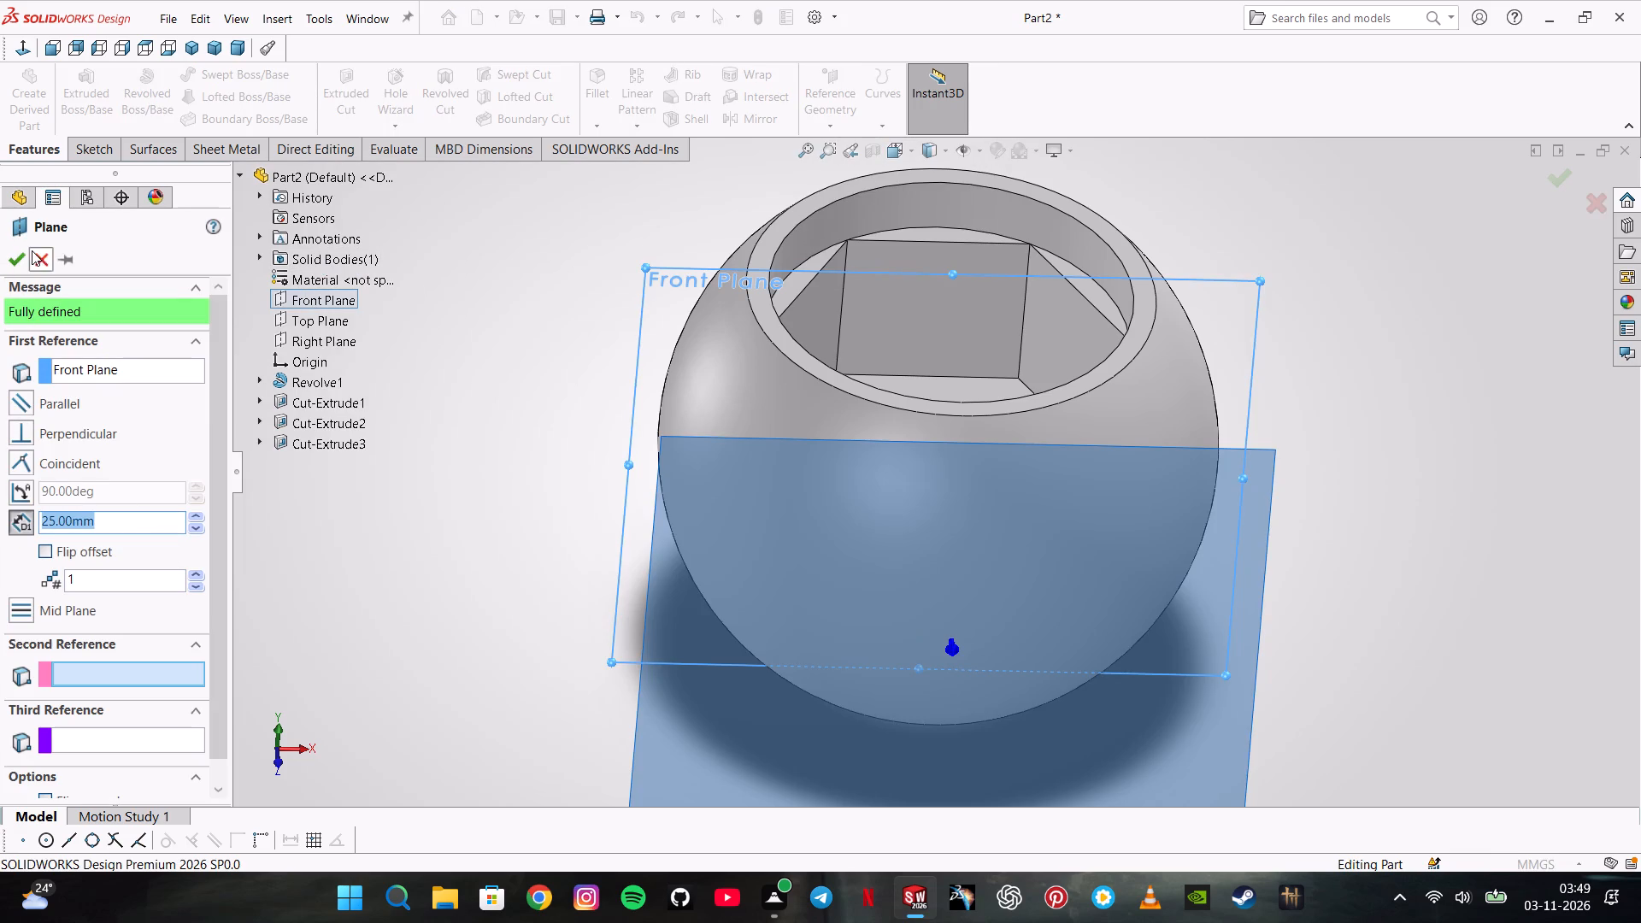
click(27, 251)
Start a sketch on the new plane and draw an origin-centred Center Rectangle, about 5.24 mm wide and 34 mm tall, reaching the sphere's upper flat.
click(683, 609)
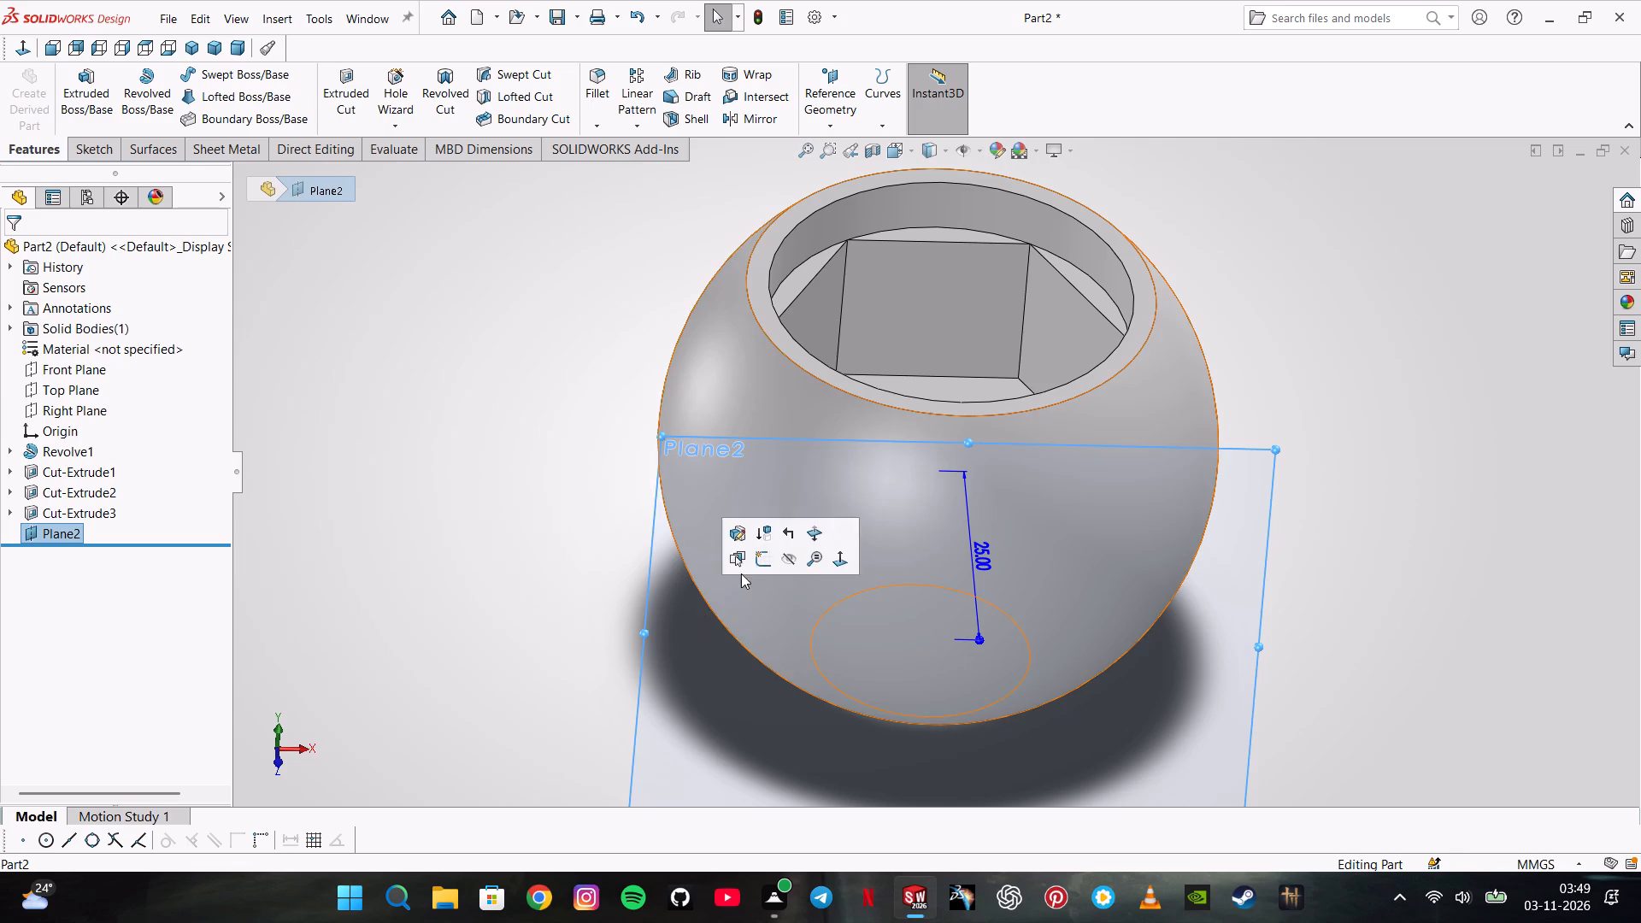
click(750, 560)
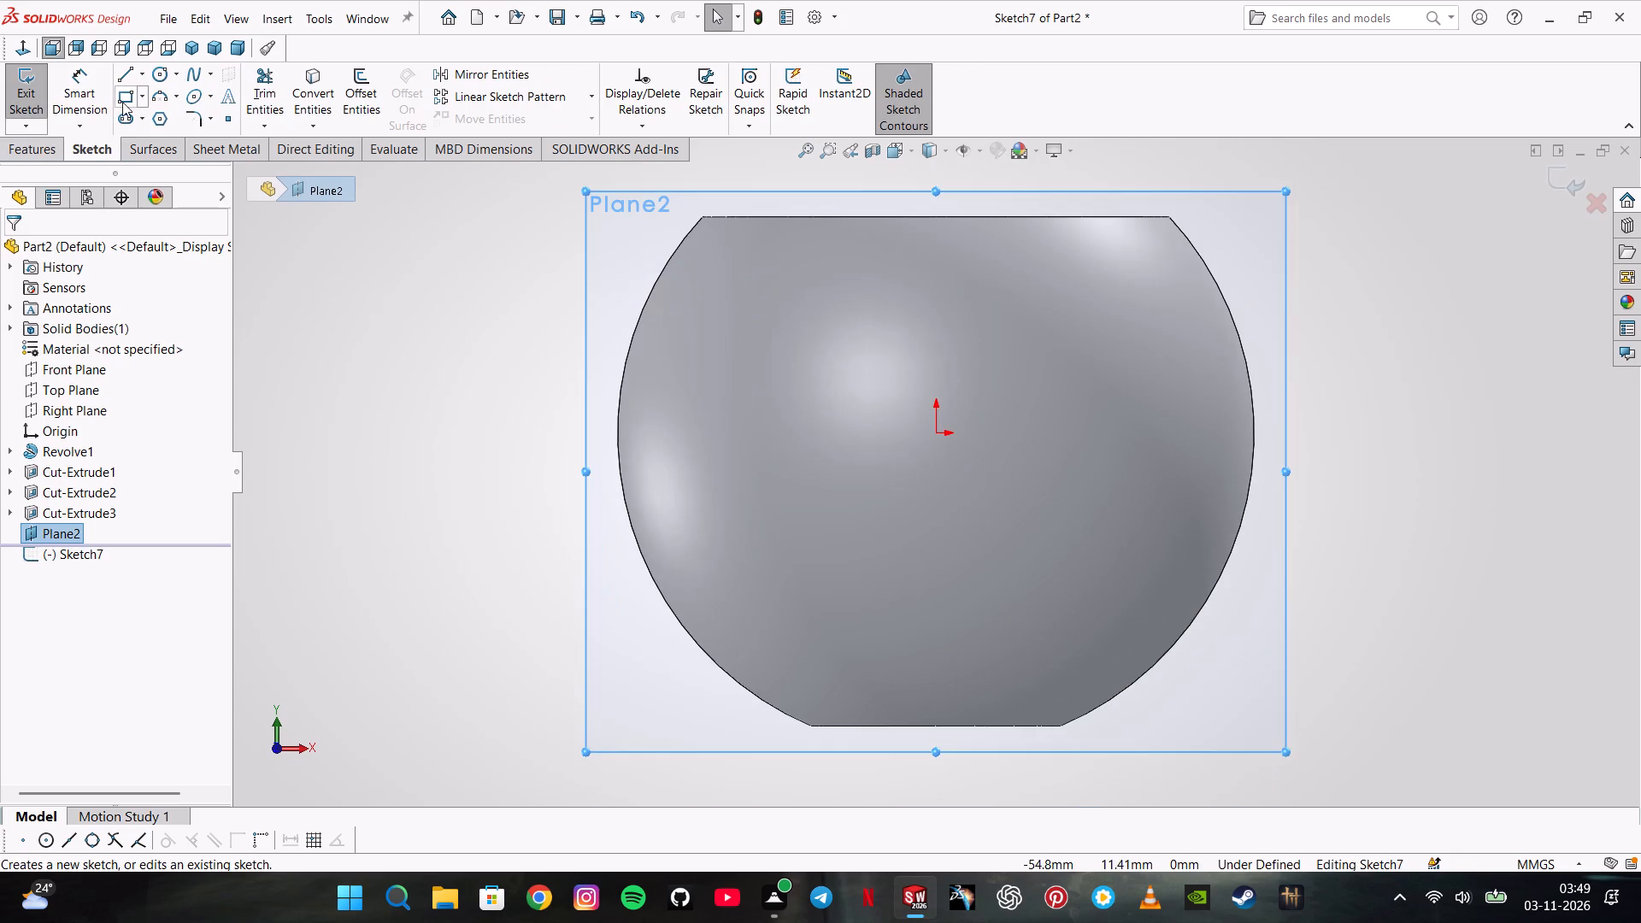
click(140, 103)
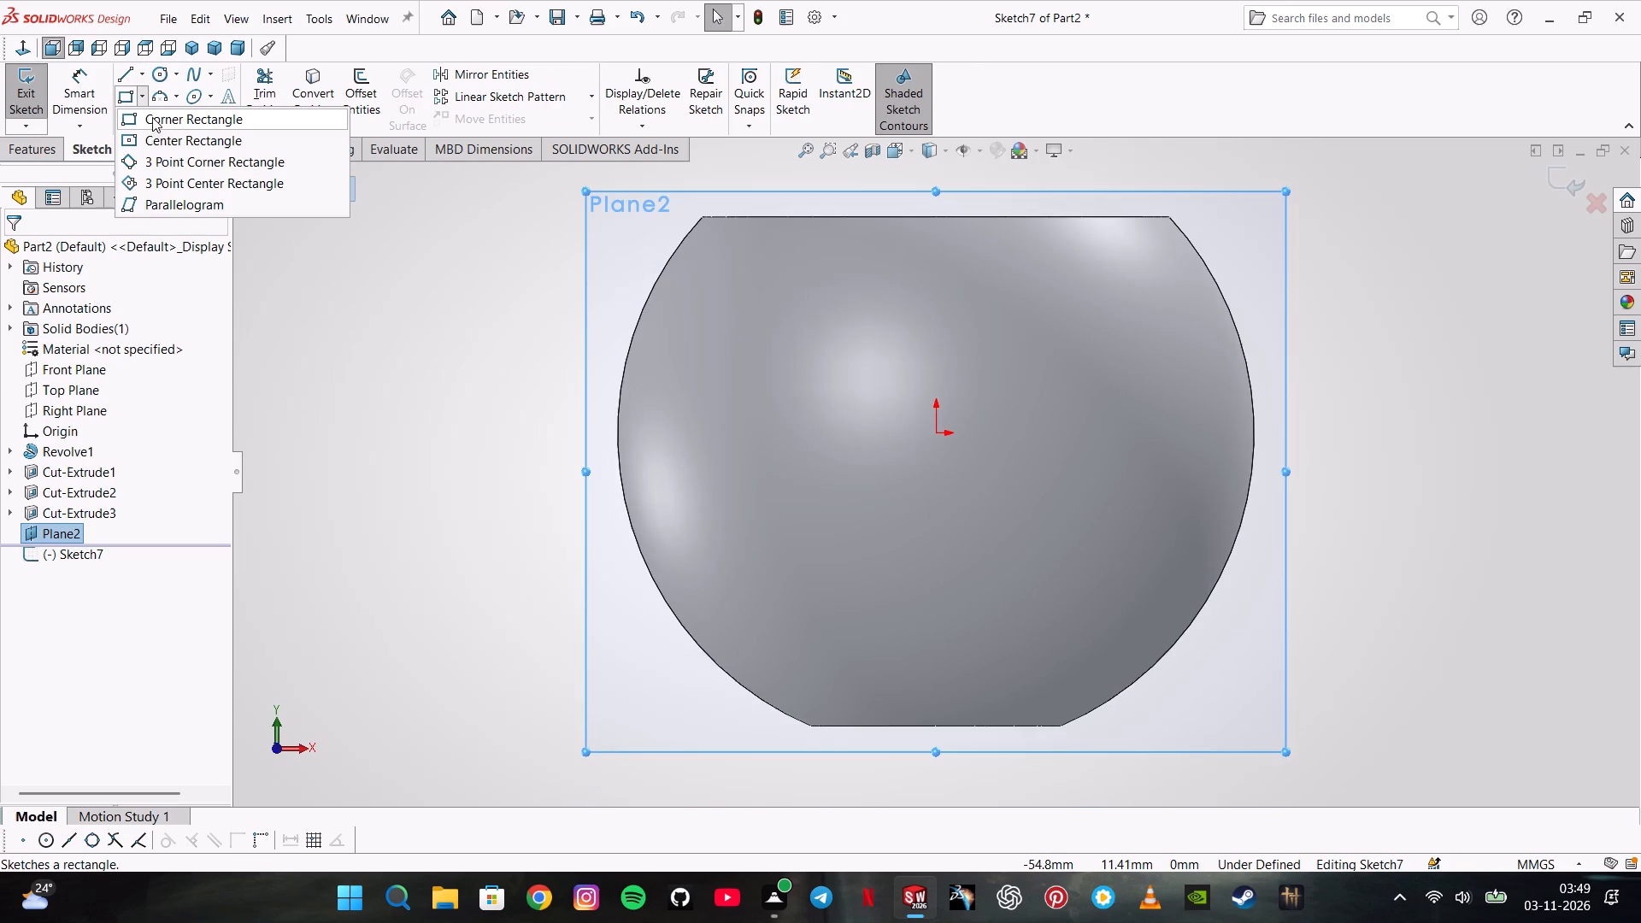
click(164, 143)
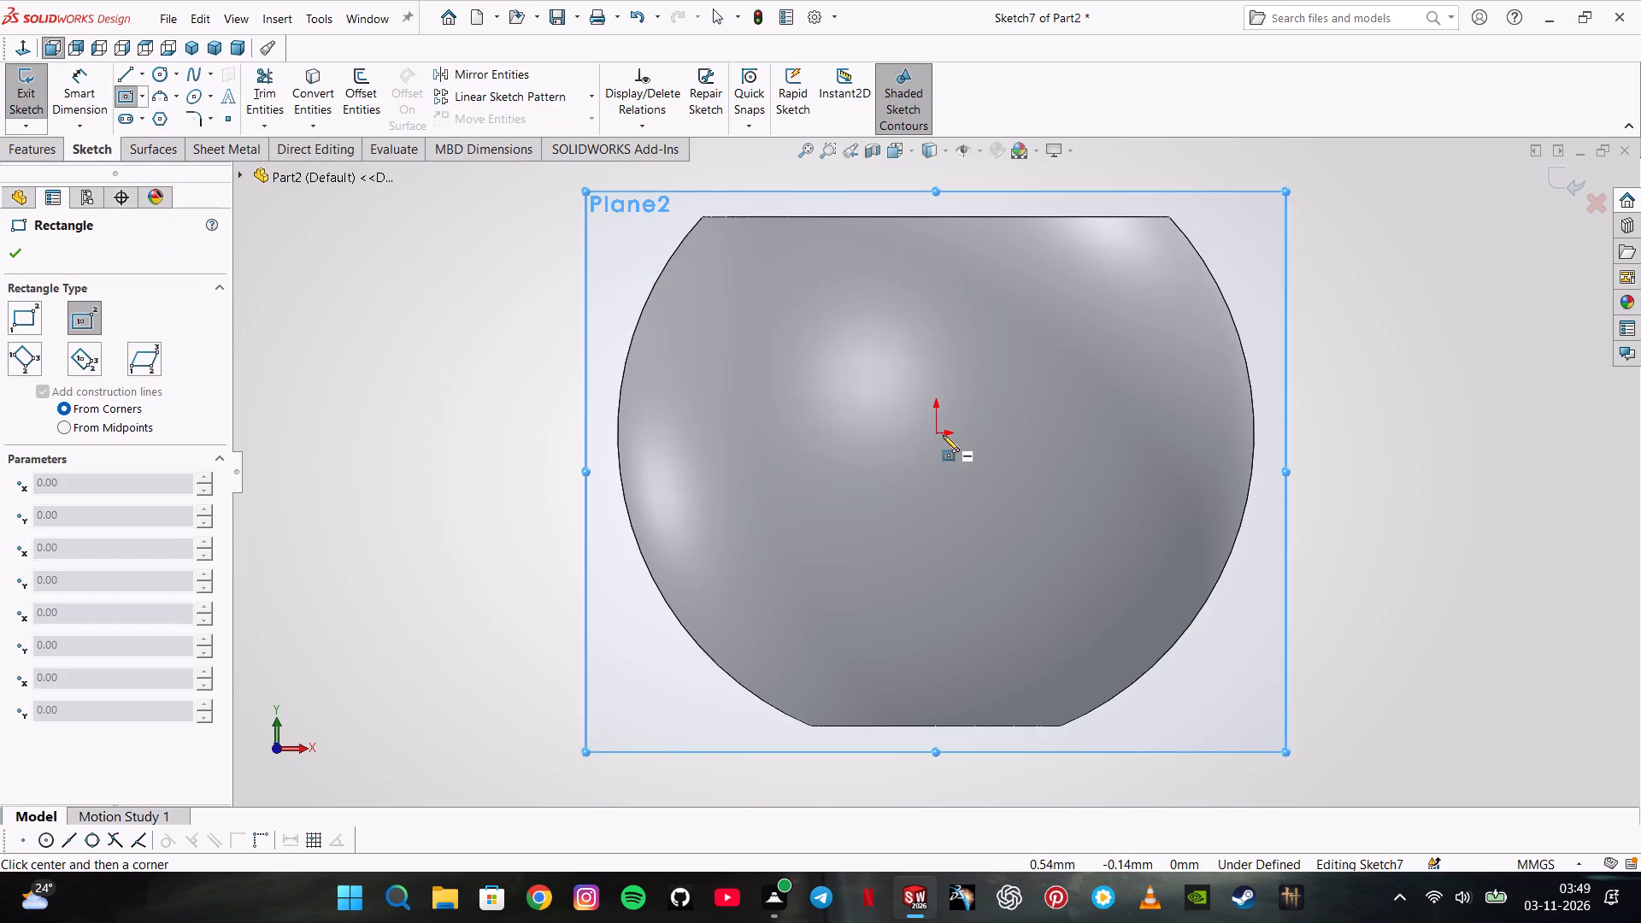
click(936, 436)
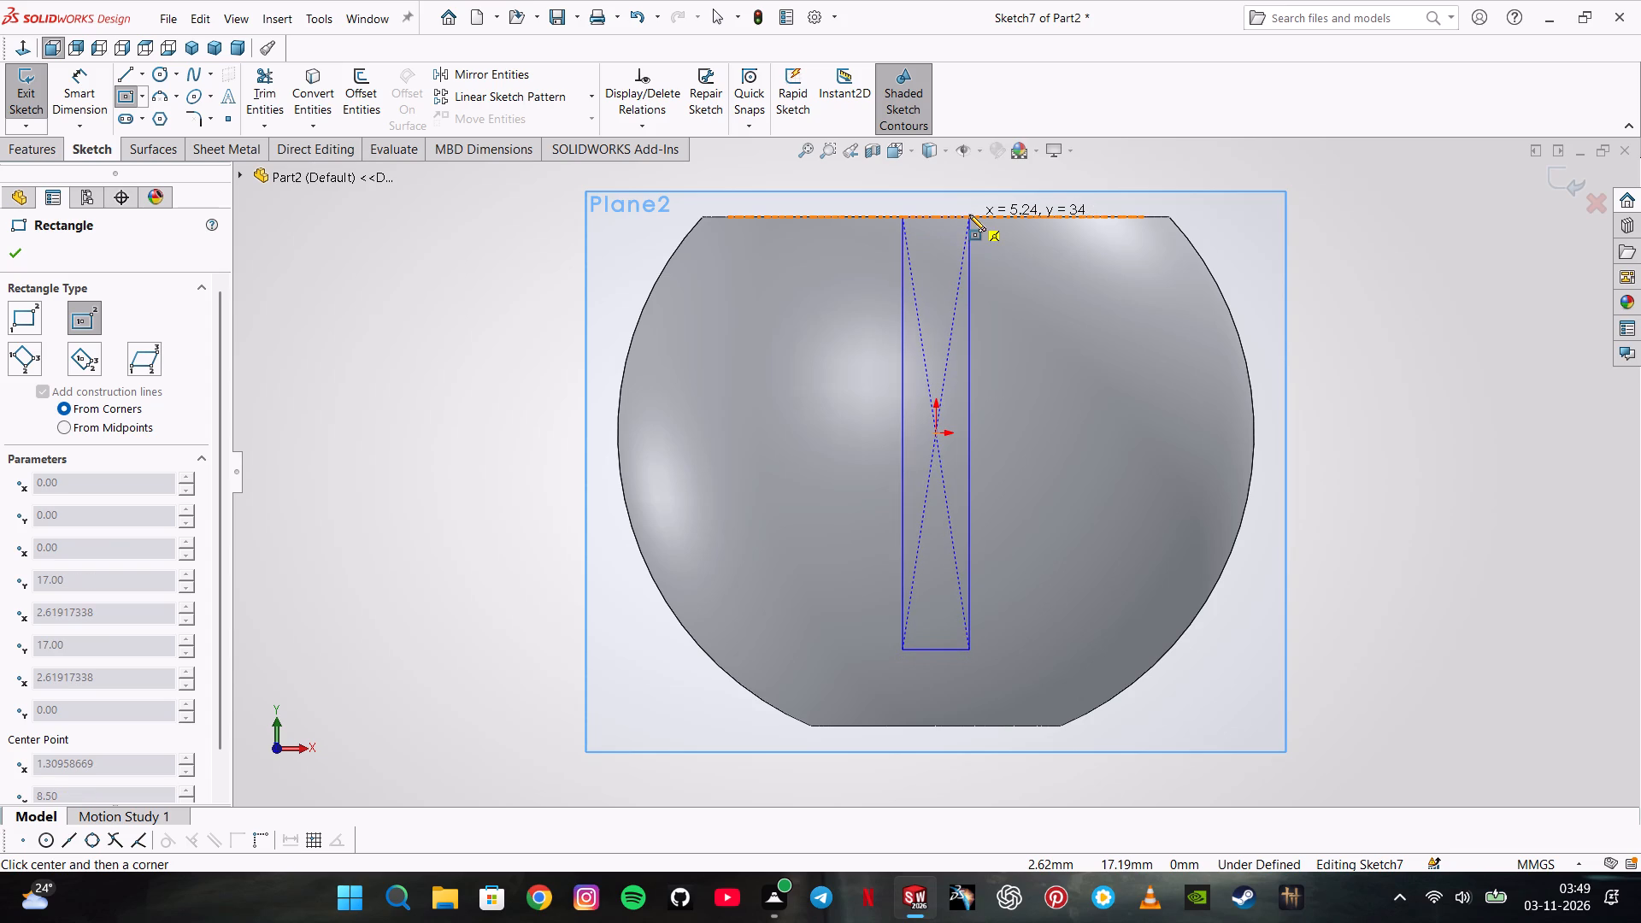
click(969, 215)
key(Escape)
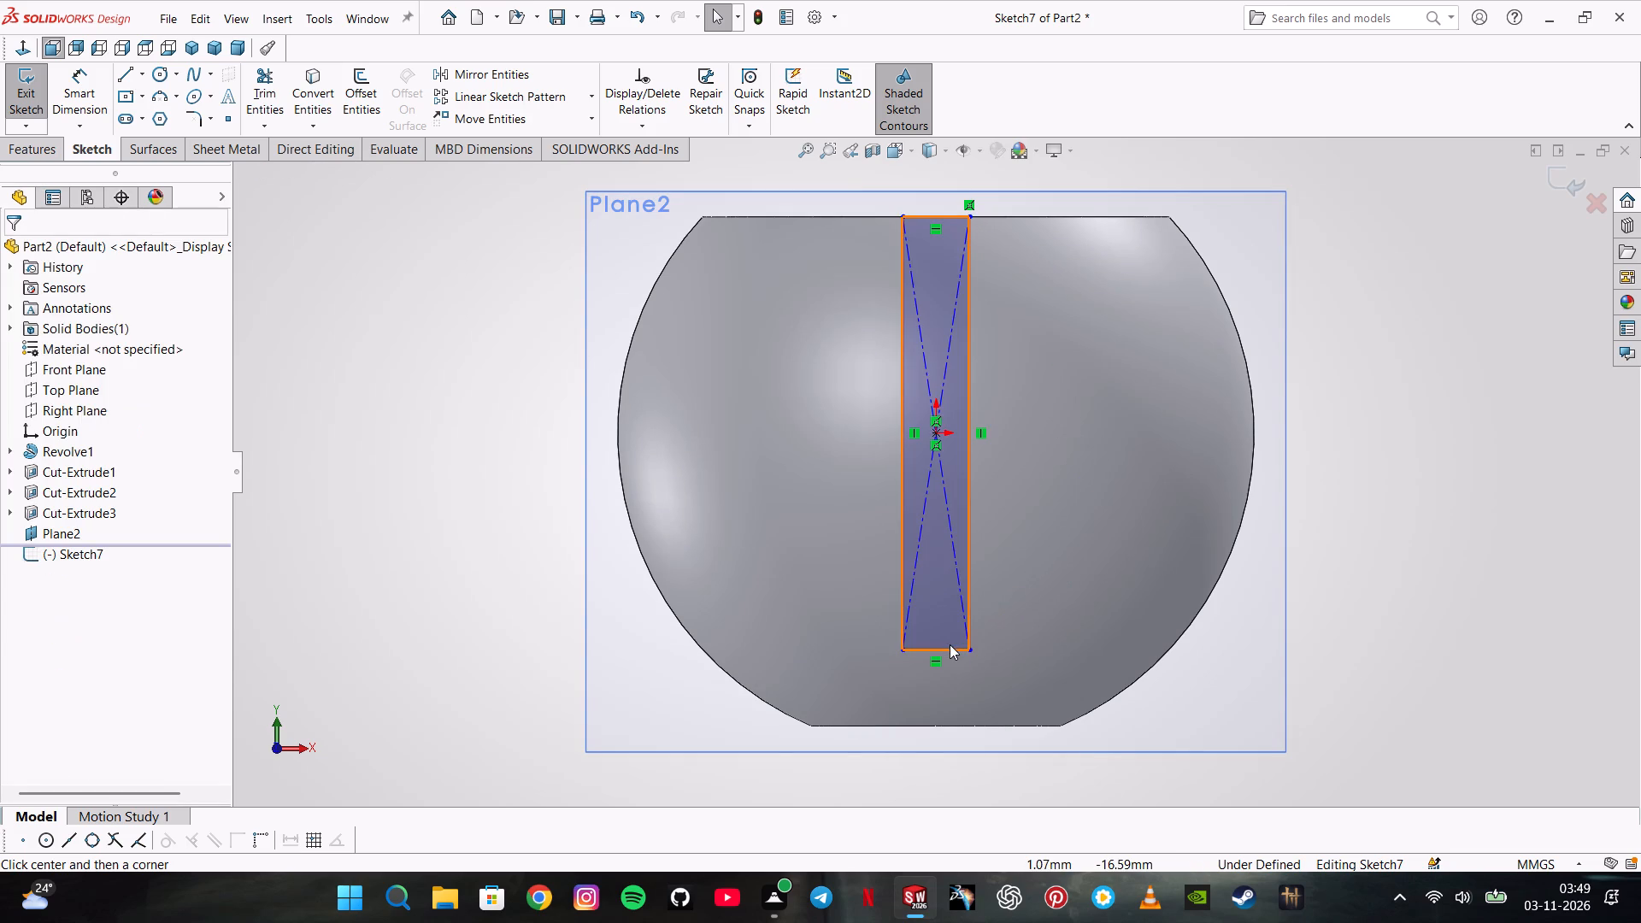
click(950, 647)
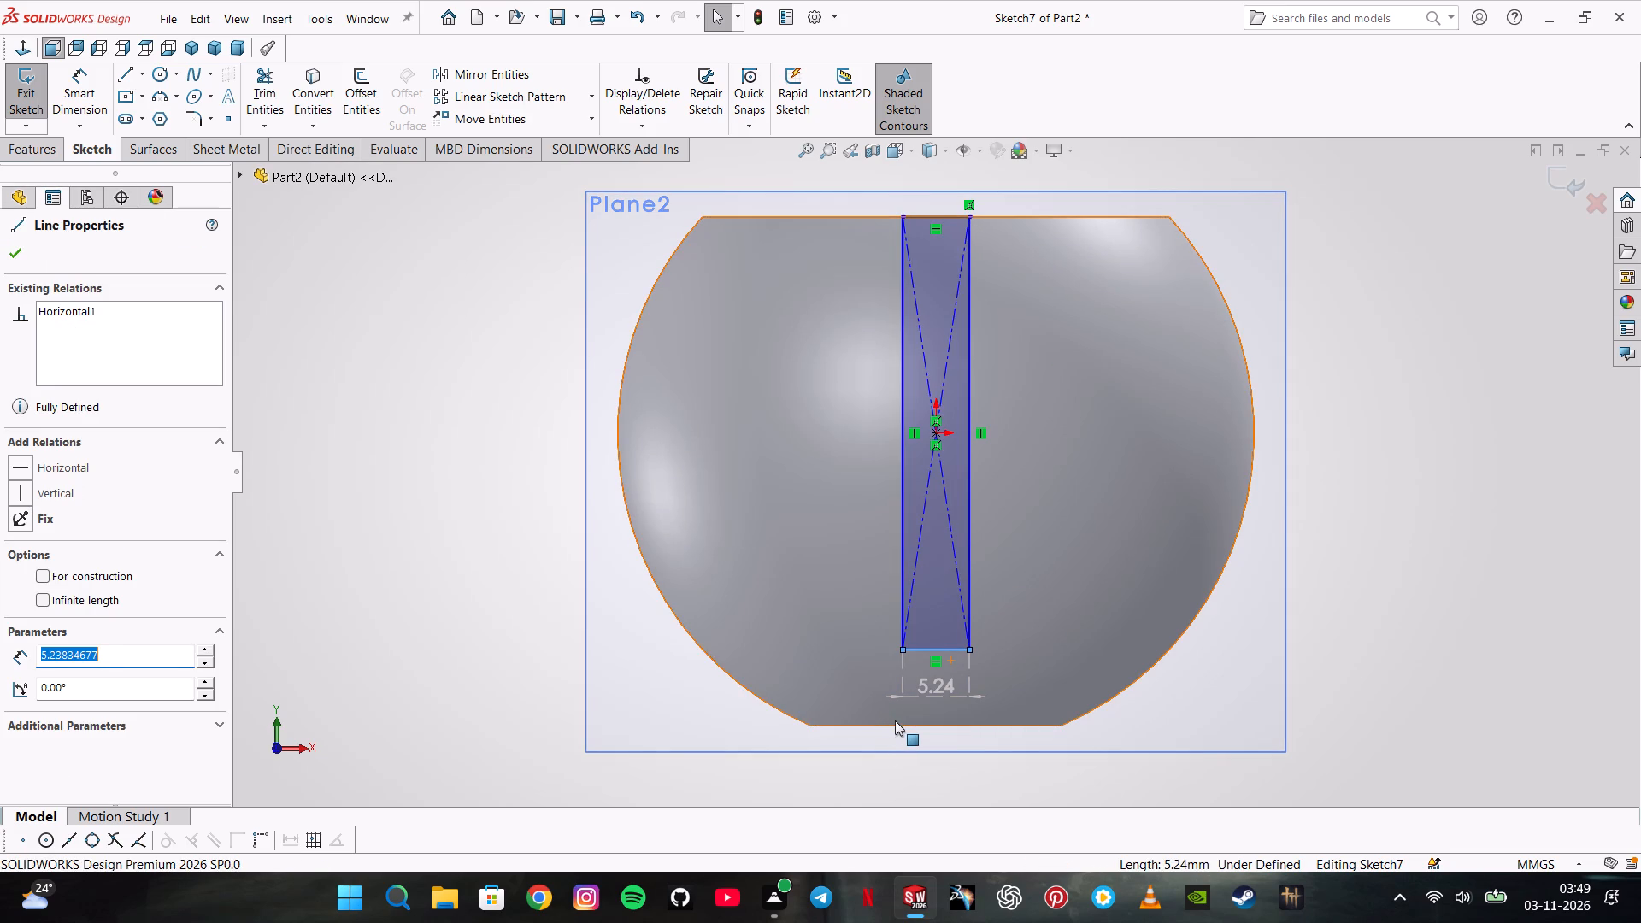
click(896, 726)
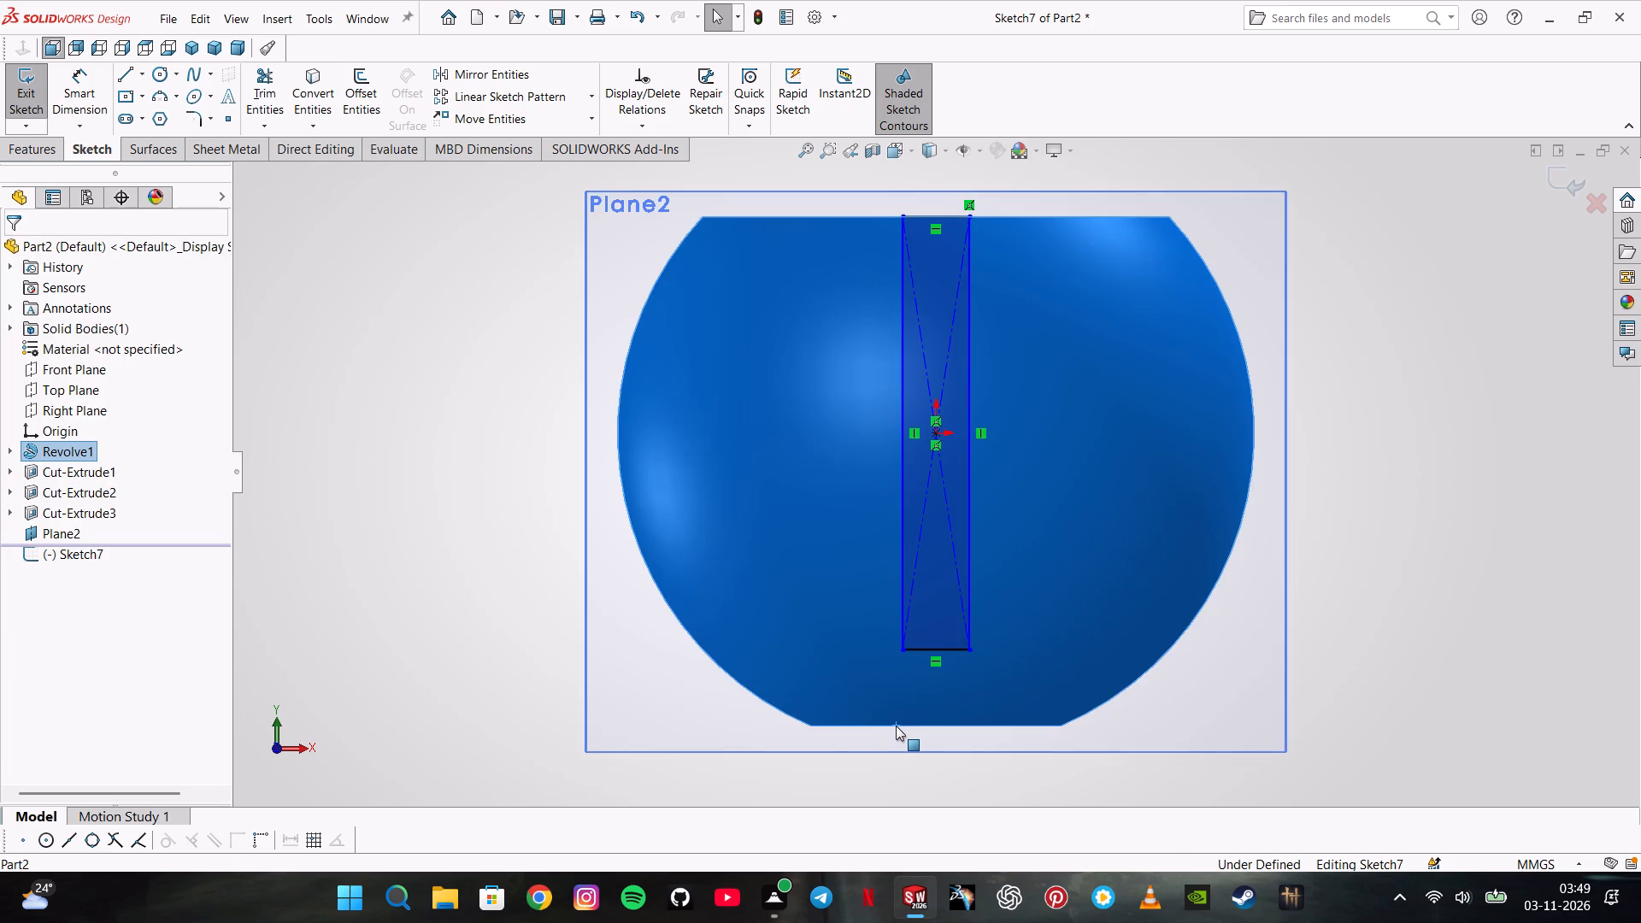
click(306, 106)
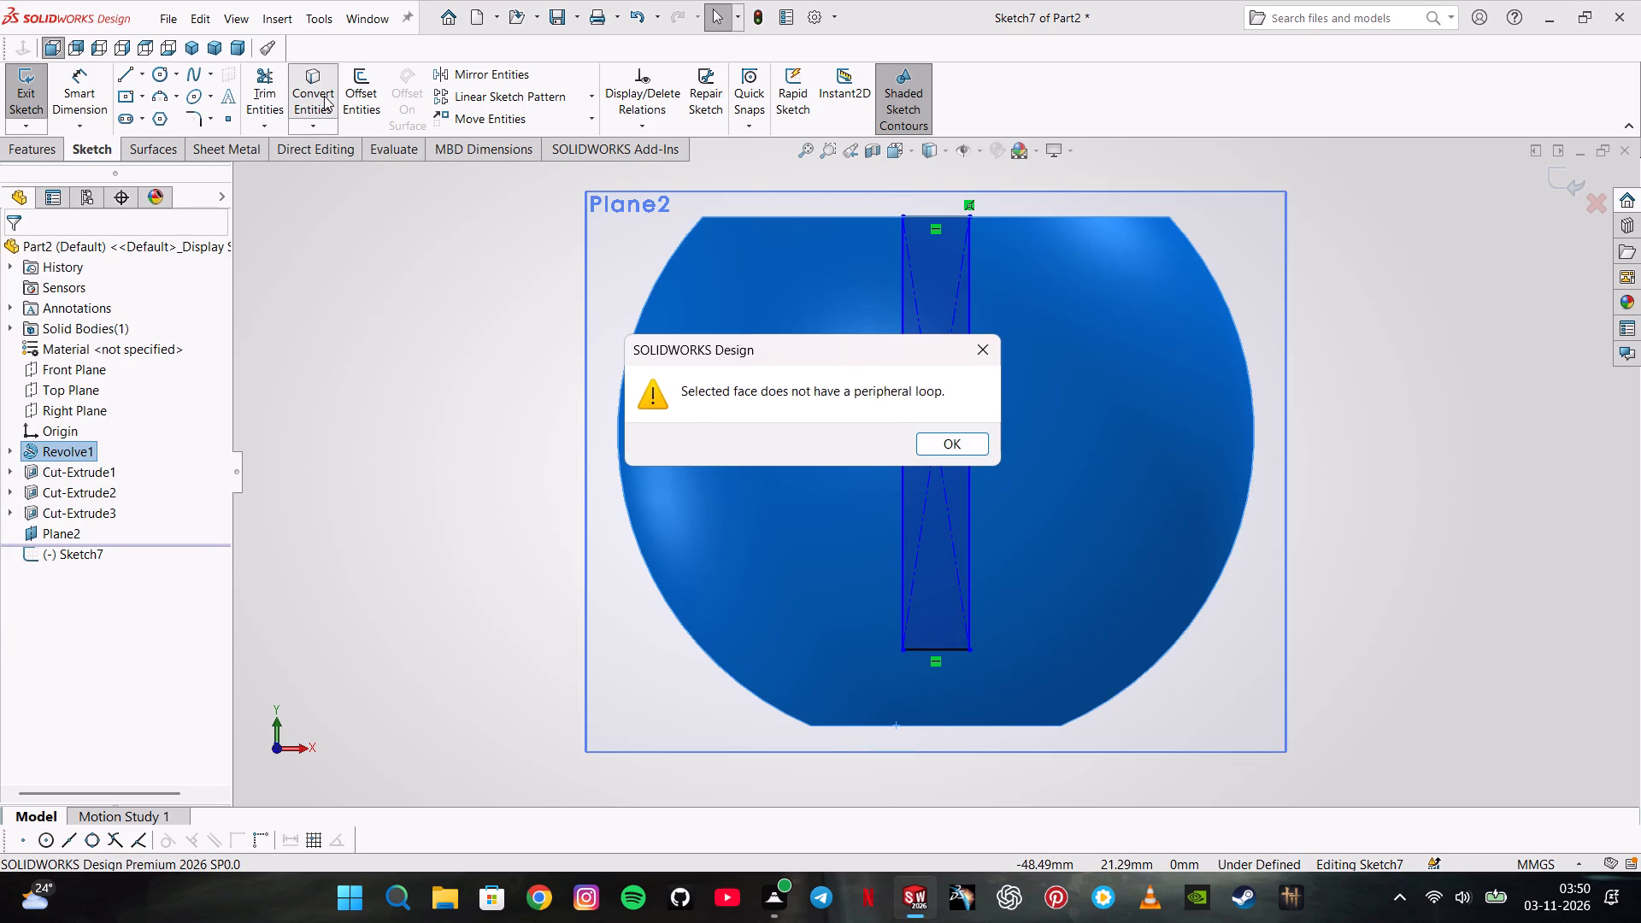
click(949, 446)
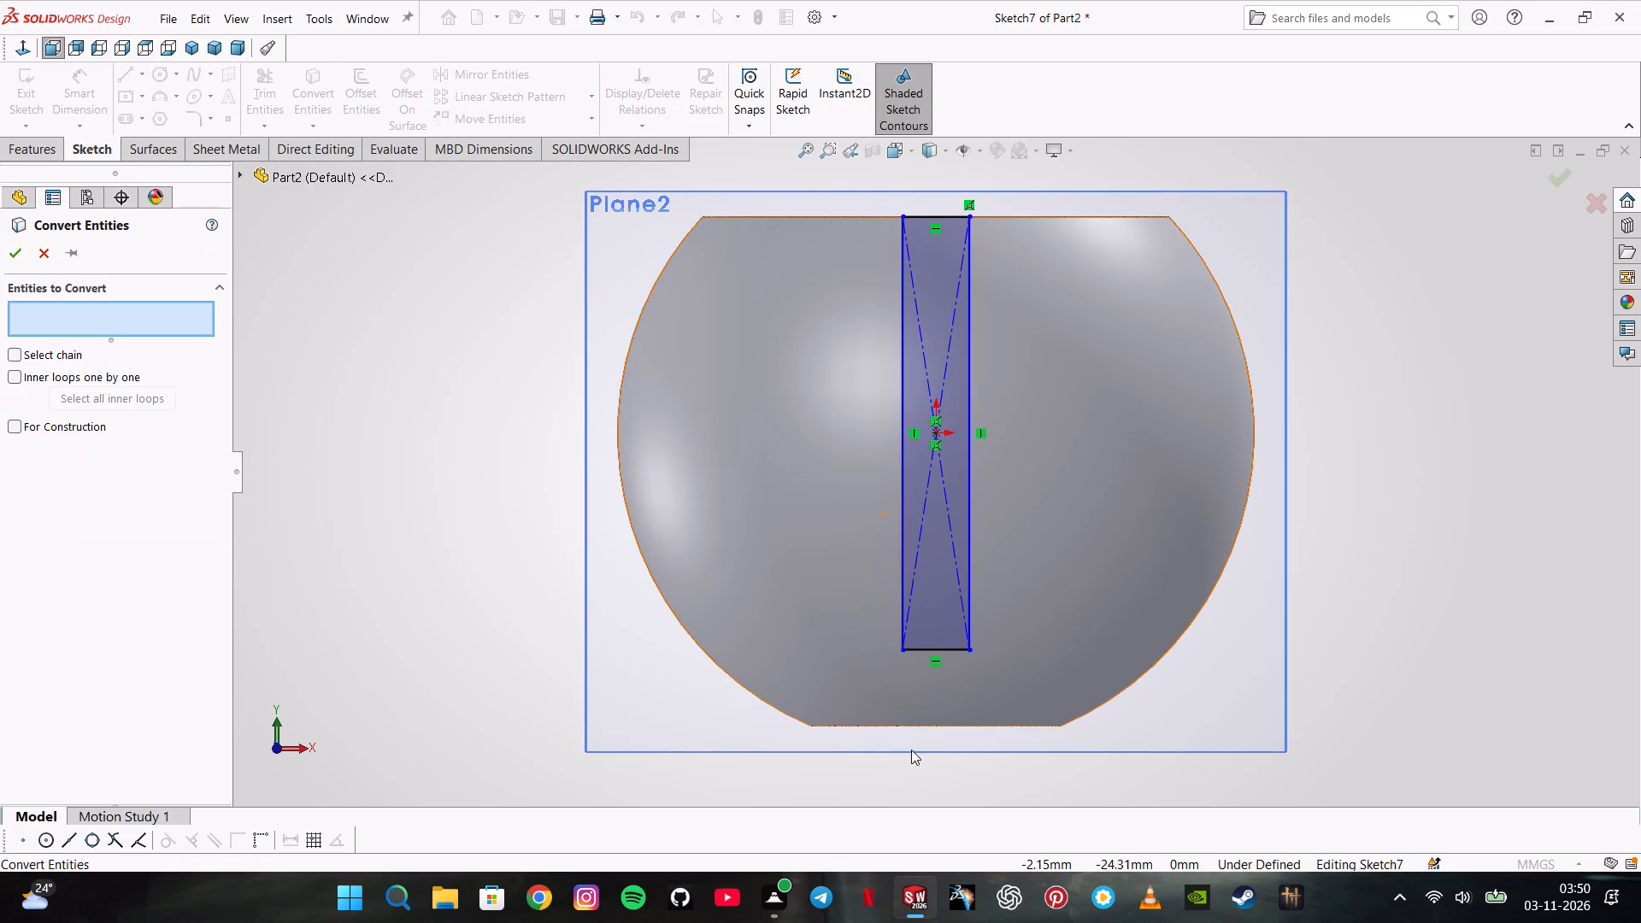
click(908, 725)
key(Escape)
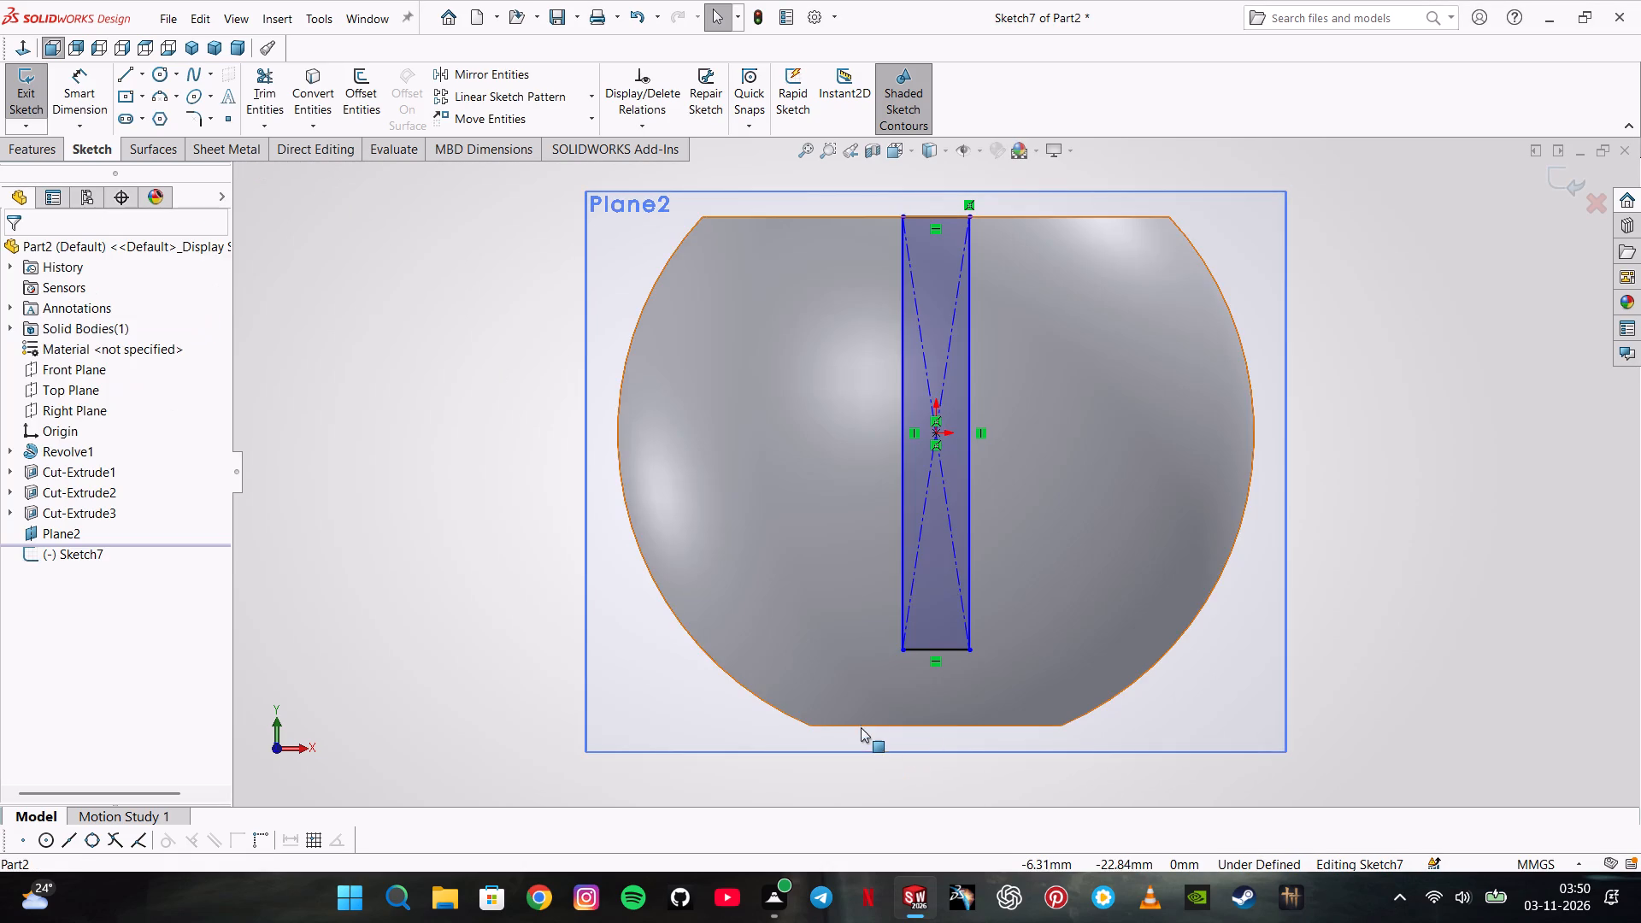
Convert the circular edge of the sphere's lower flat into a sketch line.
click(861, 727)
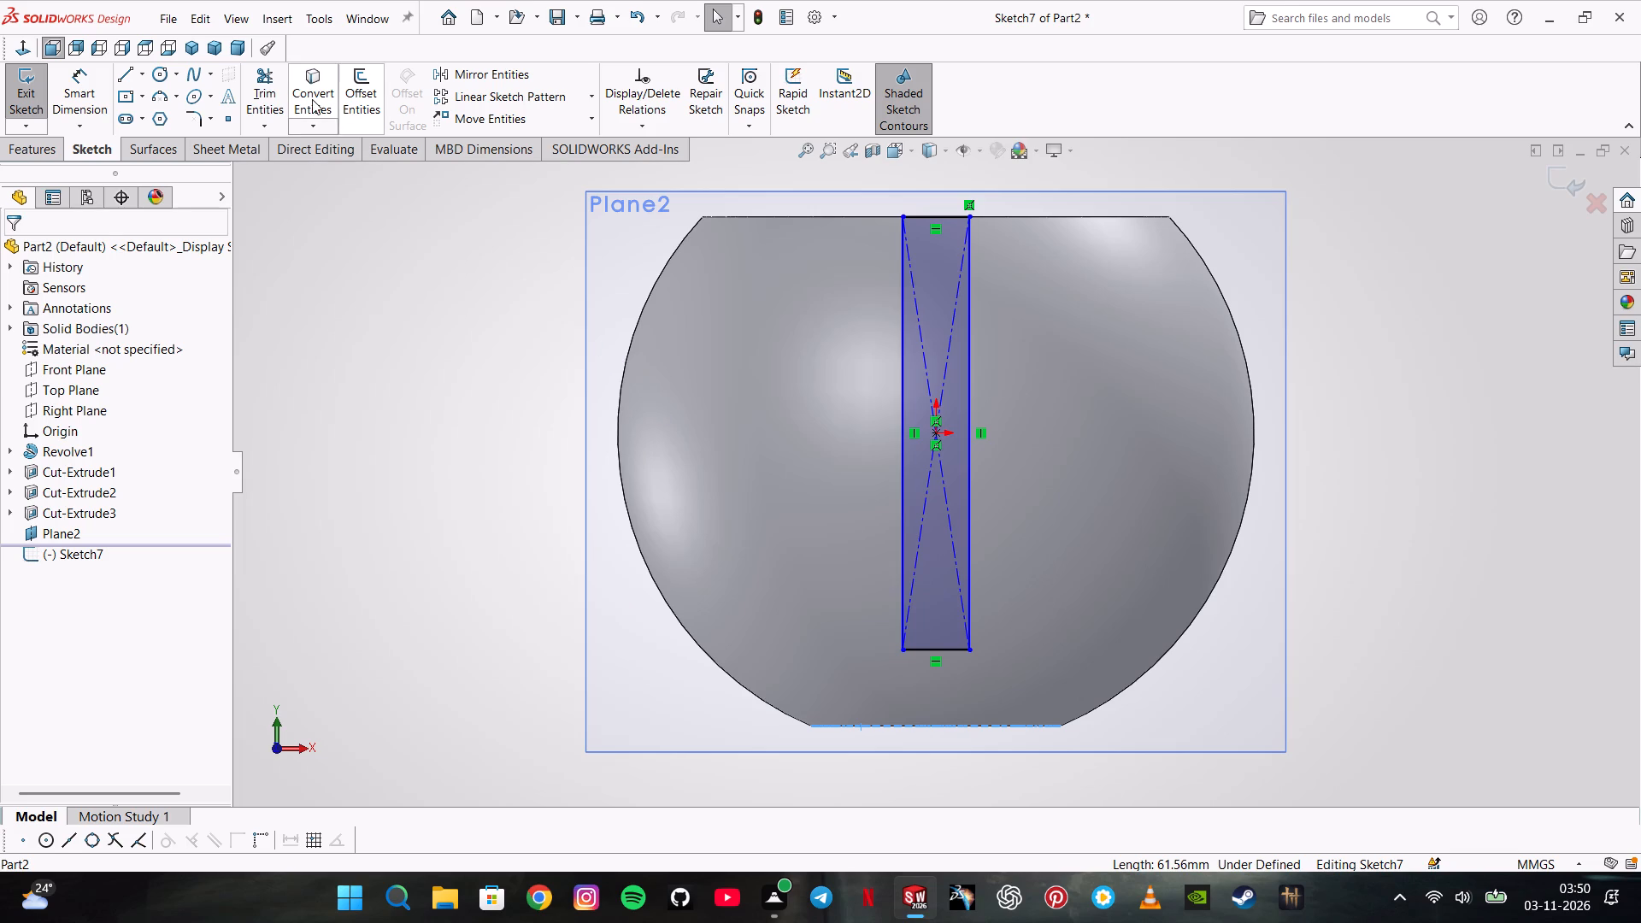
click(312, 99)
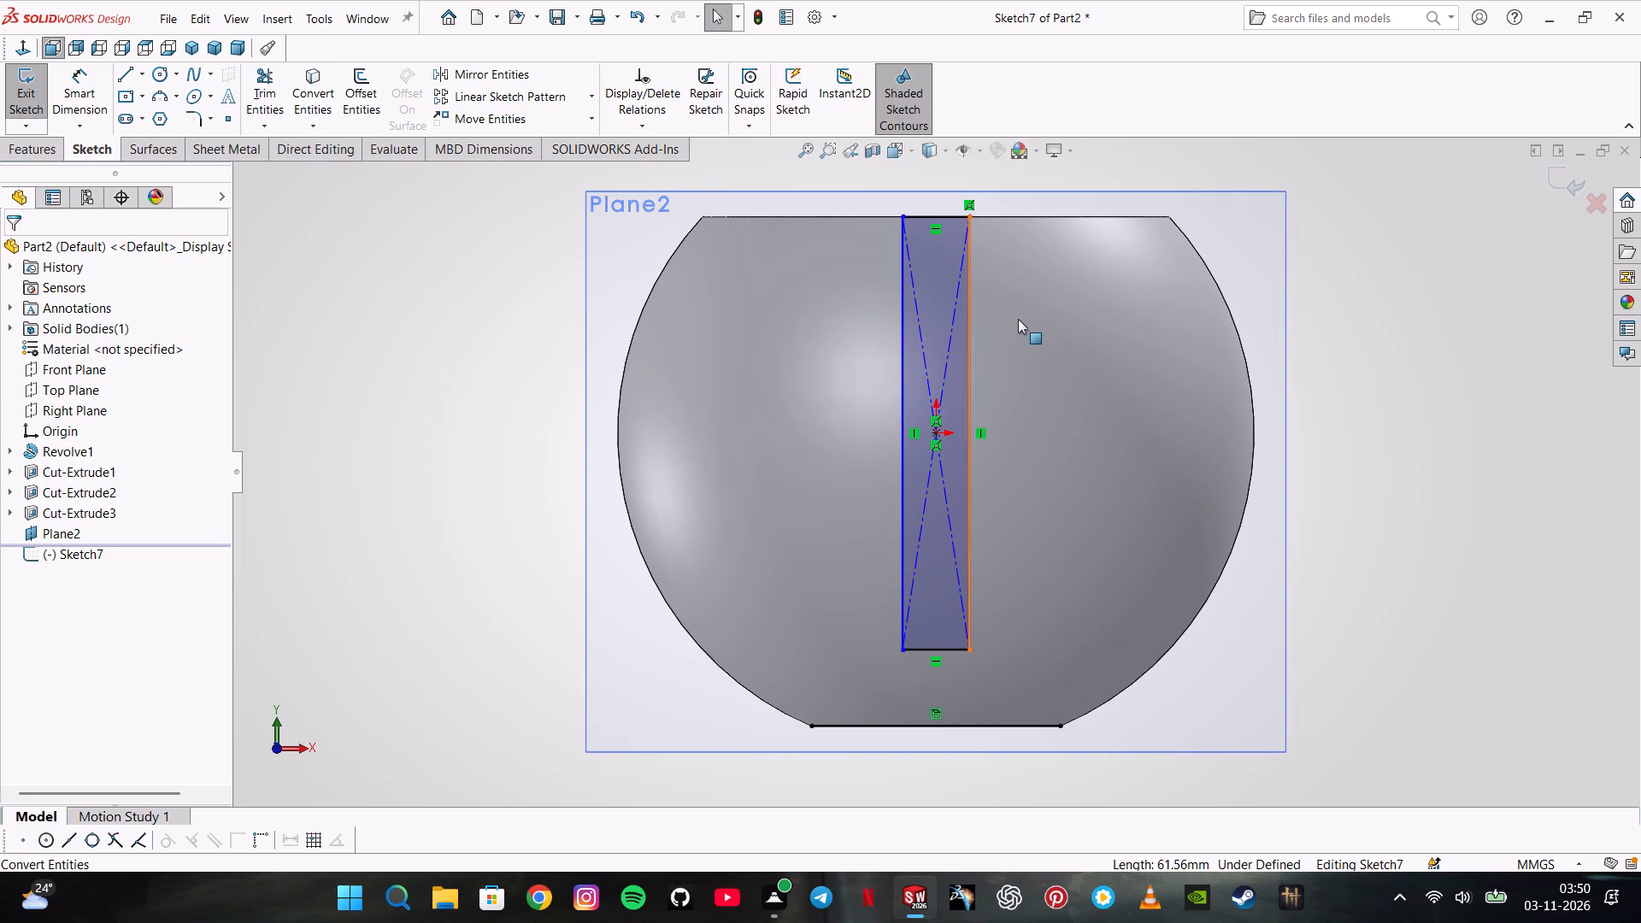
Delete the rectangle's two vertical sides and its diagonal construction lines.
drag(1018, 319, 794, 430)
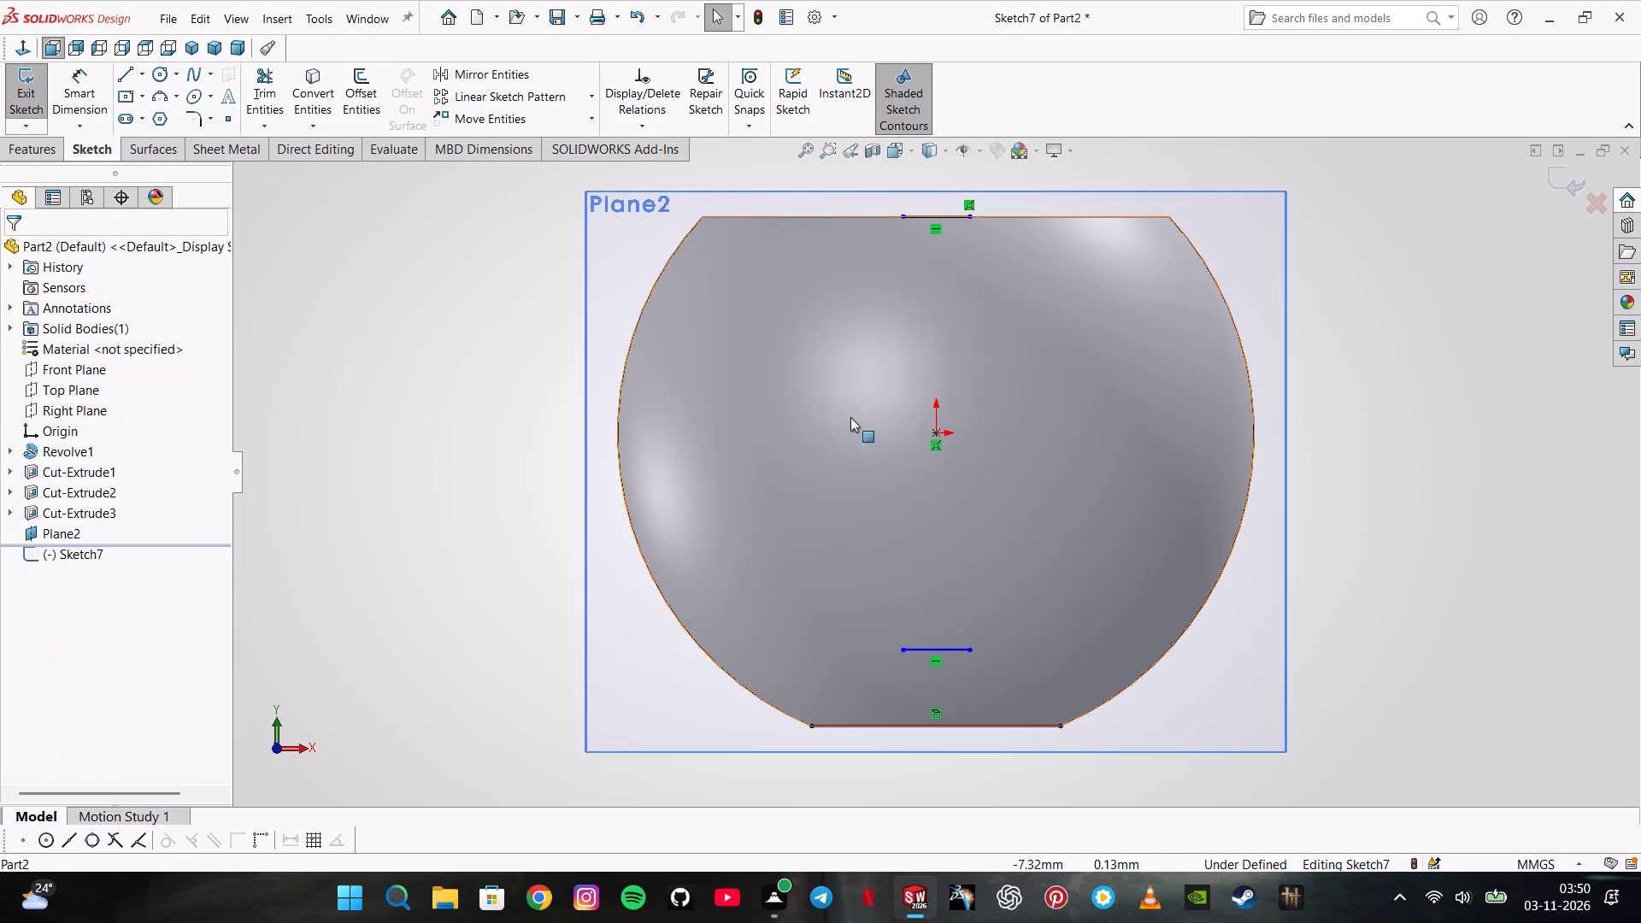
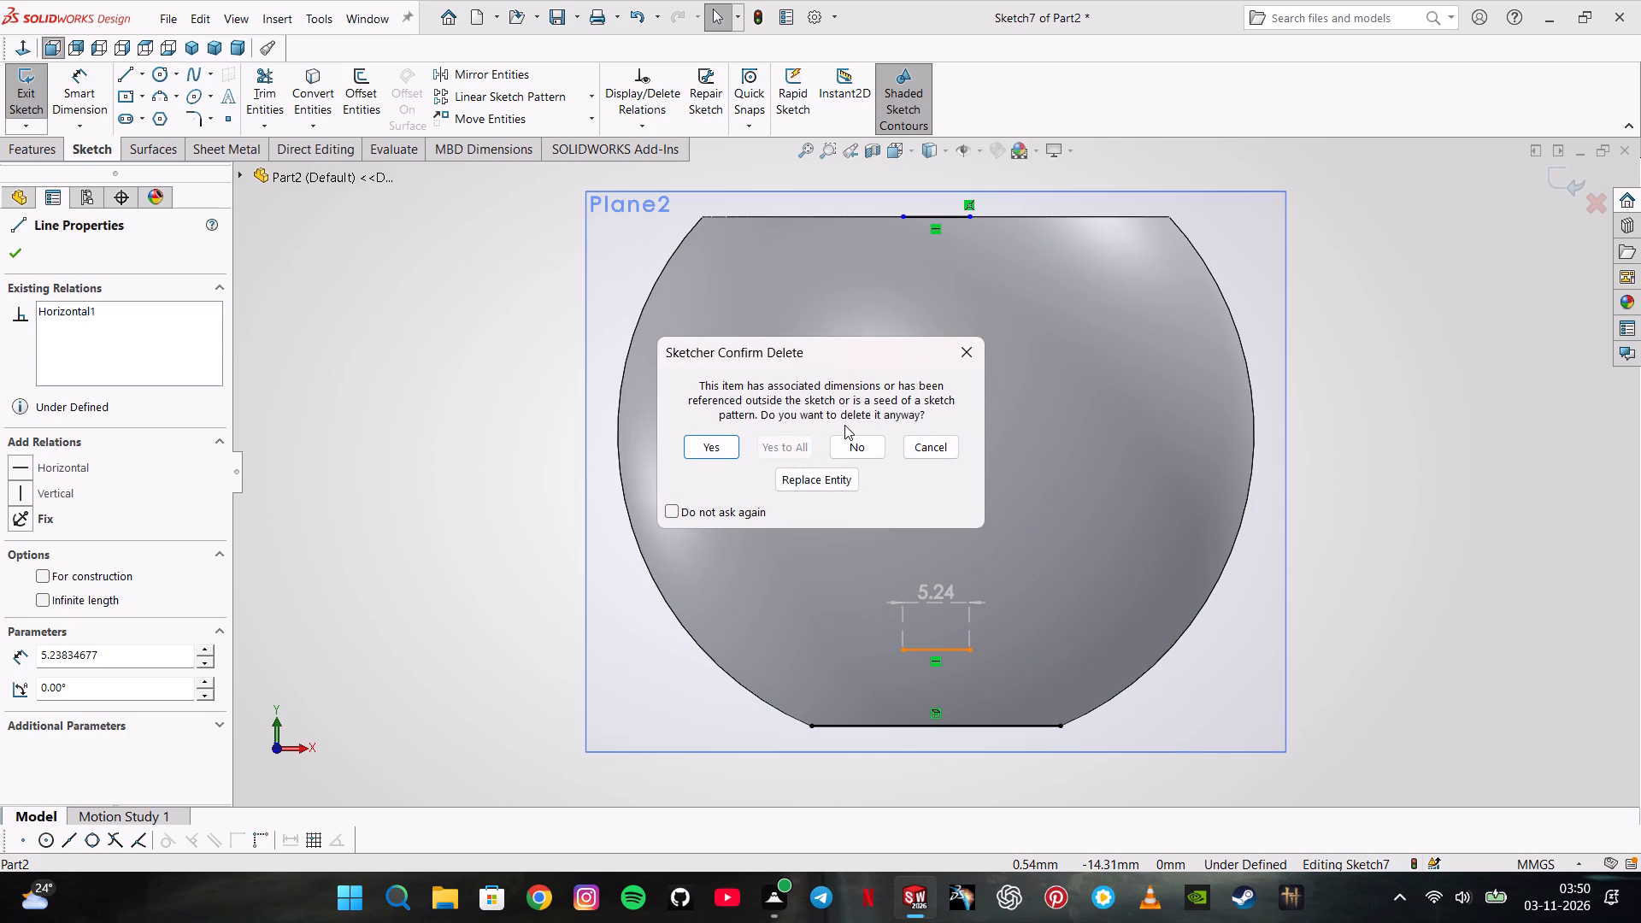
Delete the rectangle's two remaining horizontal sides, including their external references.
key(Return)
drag(976, 261, 928, 217)
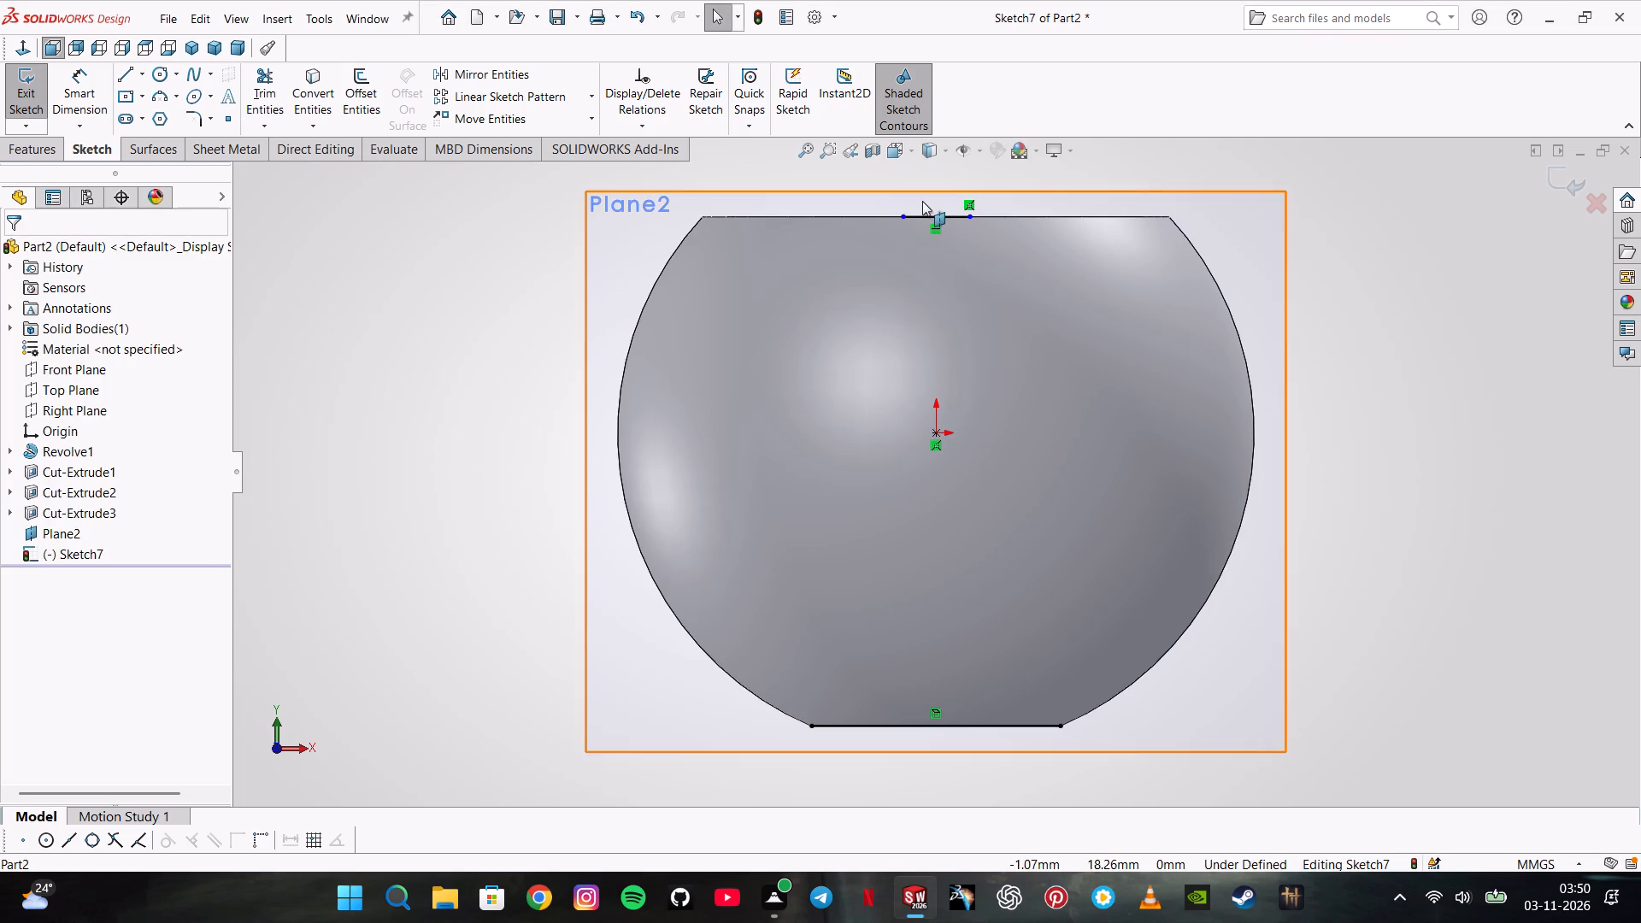
click(921, 217)
key(Delete)
key(Delete)
key(Return)
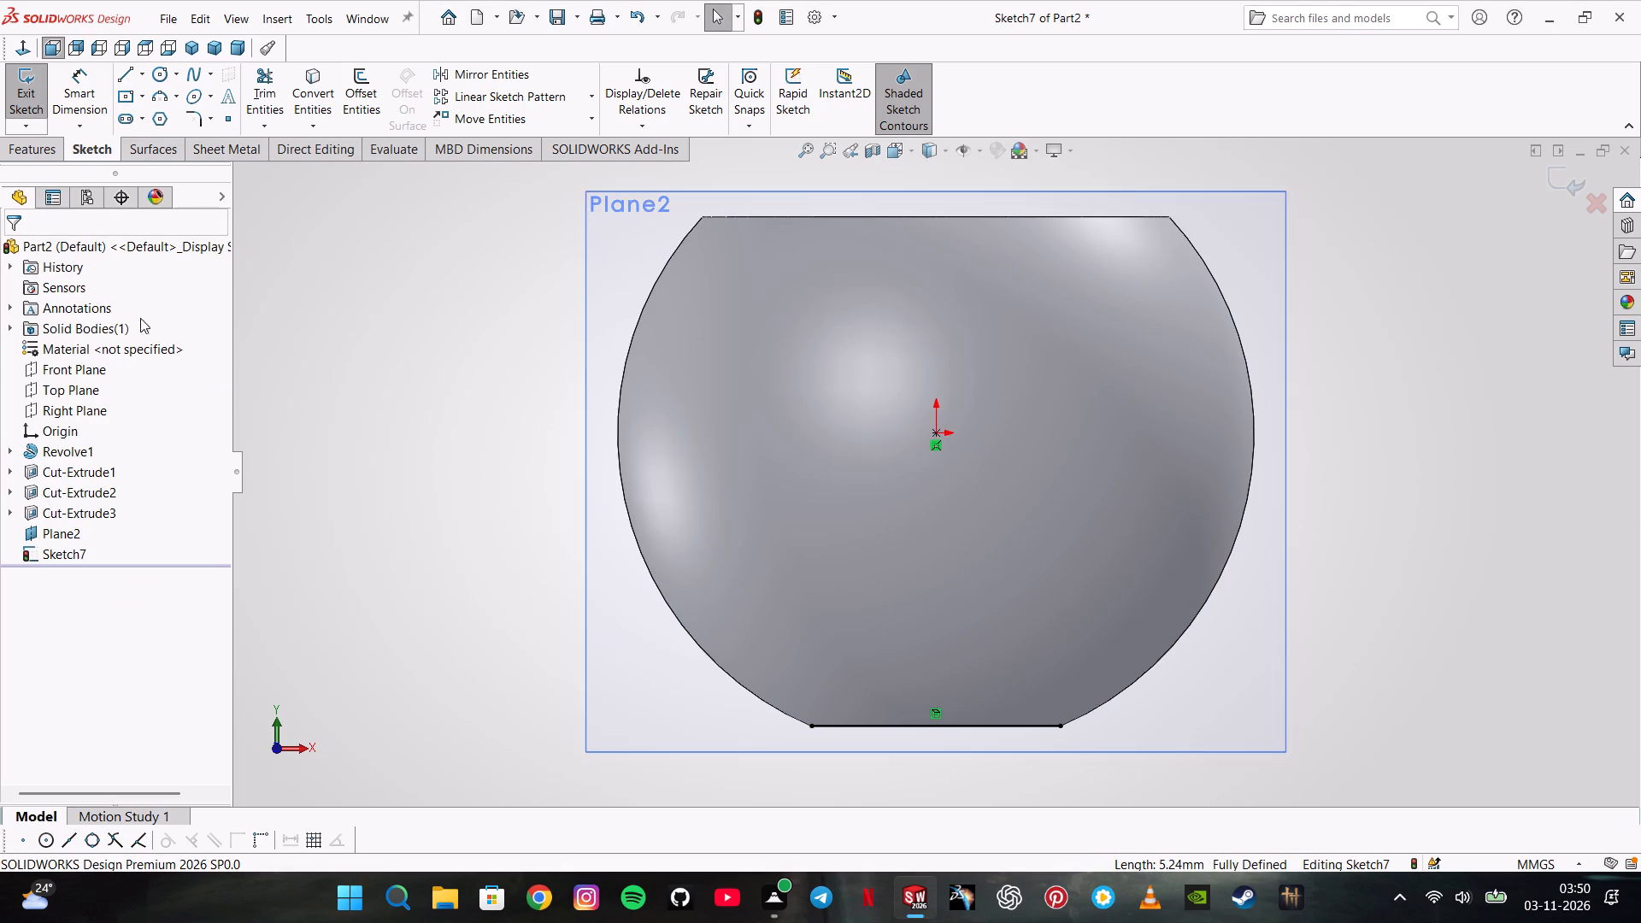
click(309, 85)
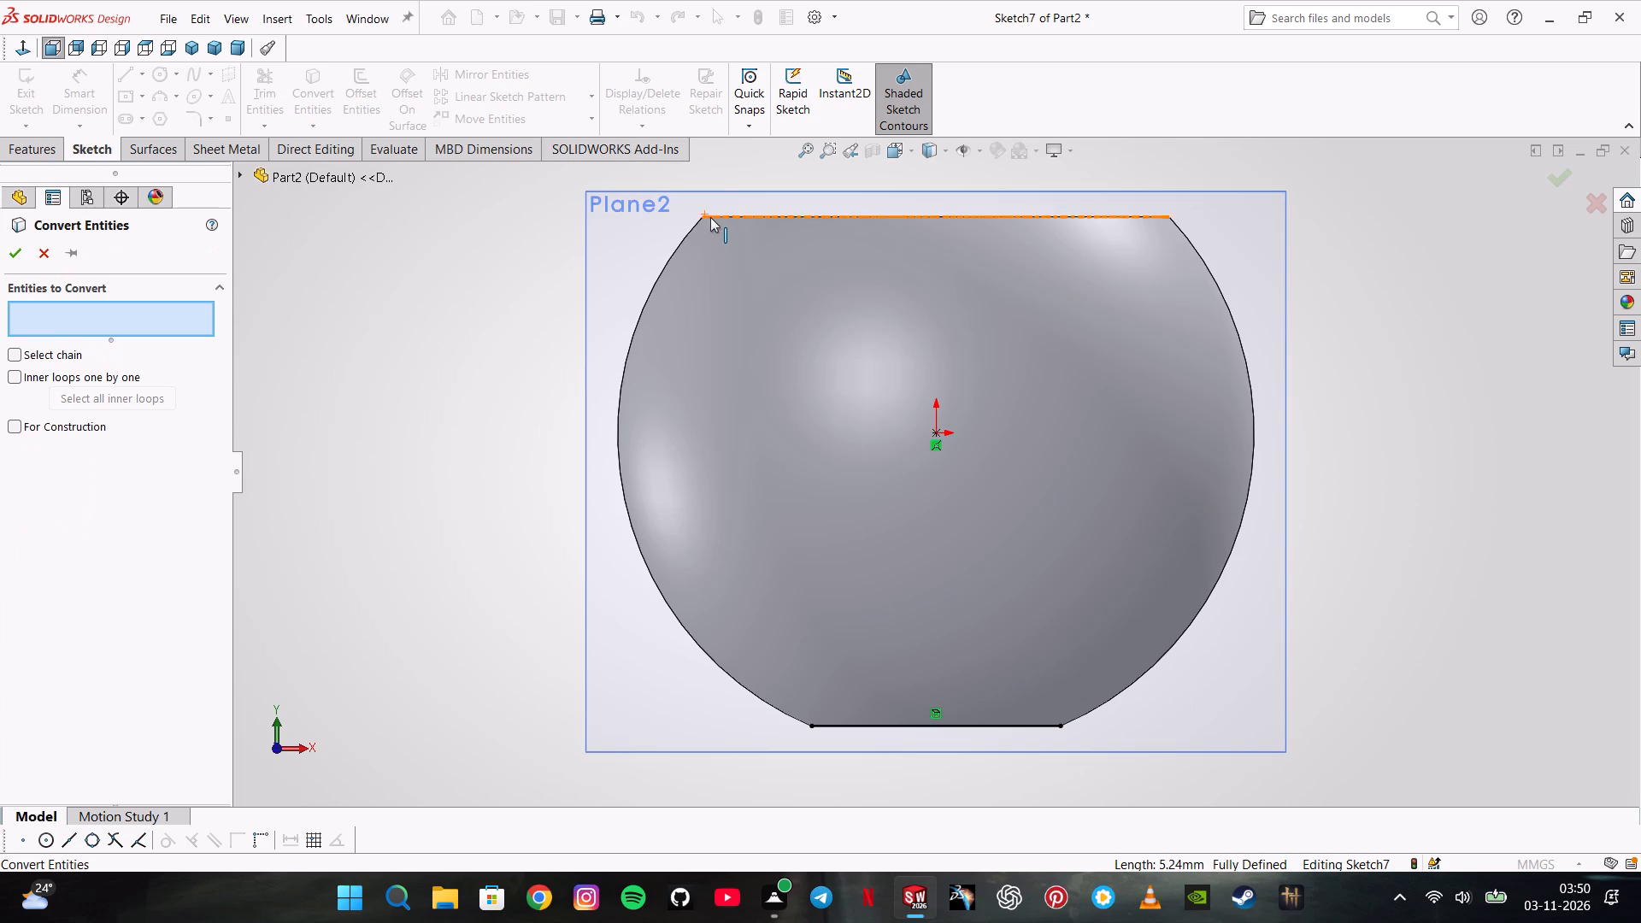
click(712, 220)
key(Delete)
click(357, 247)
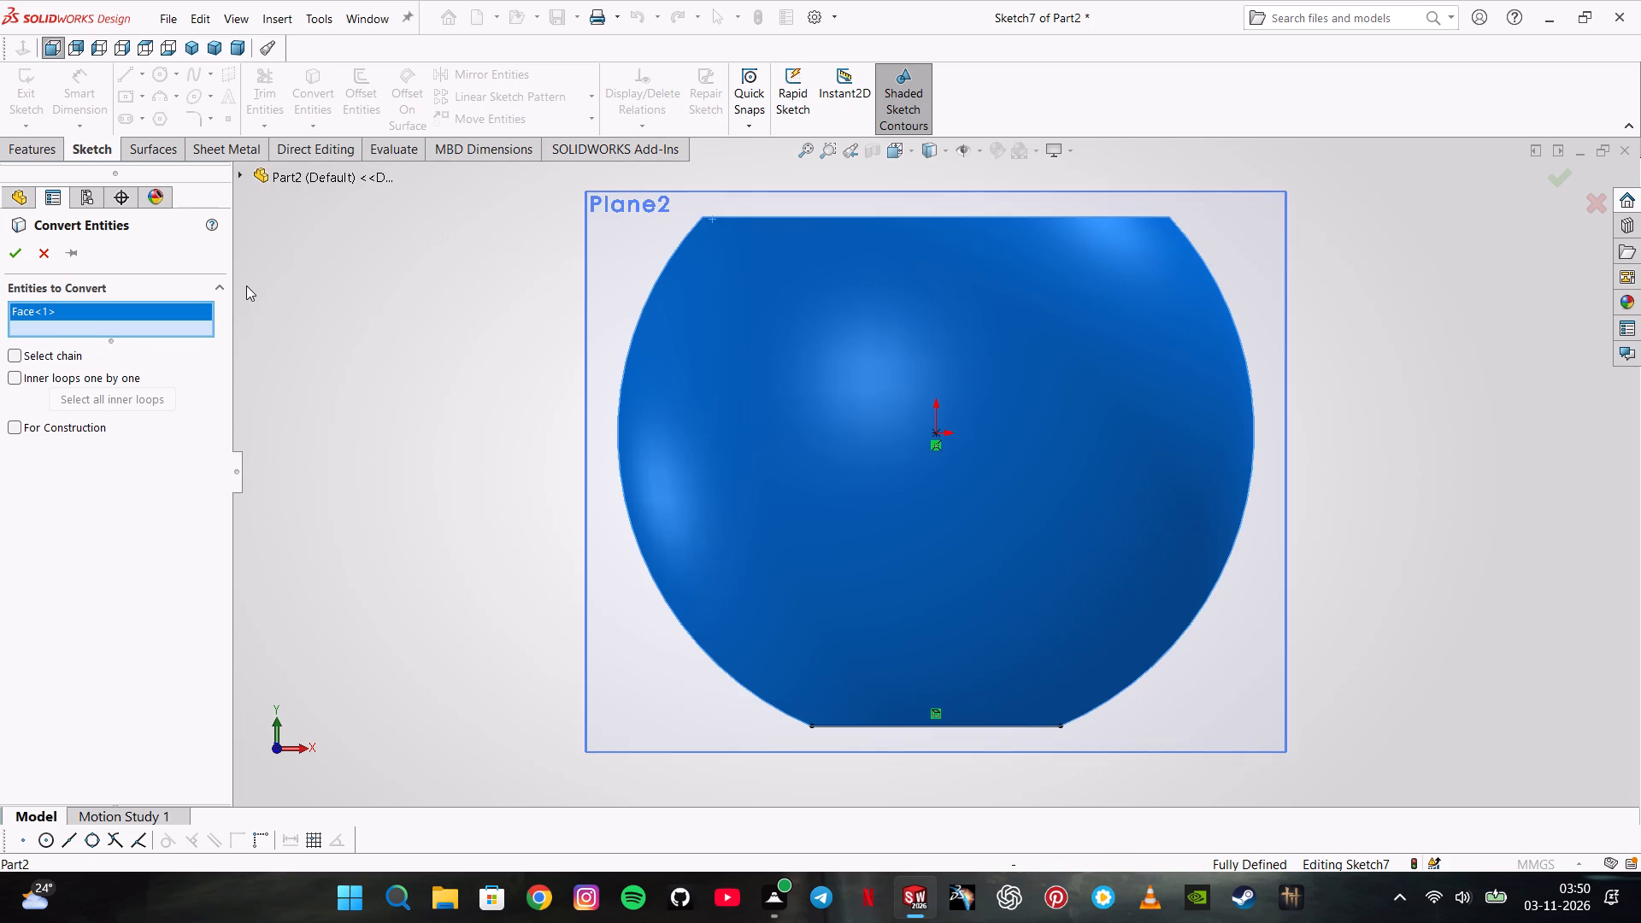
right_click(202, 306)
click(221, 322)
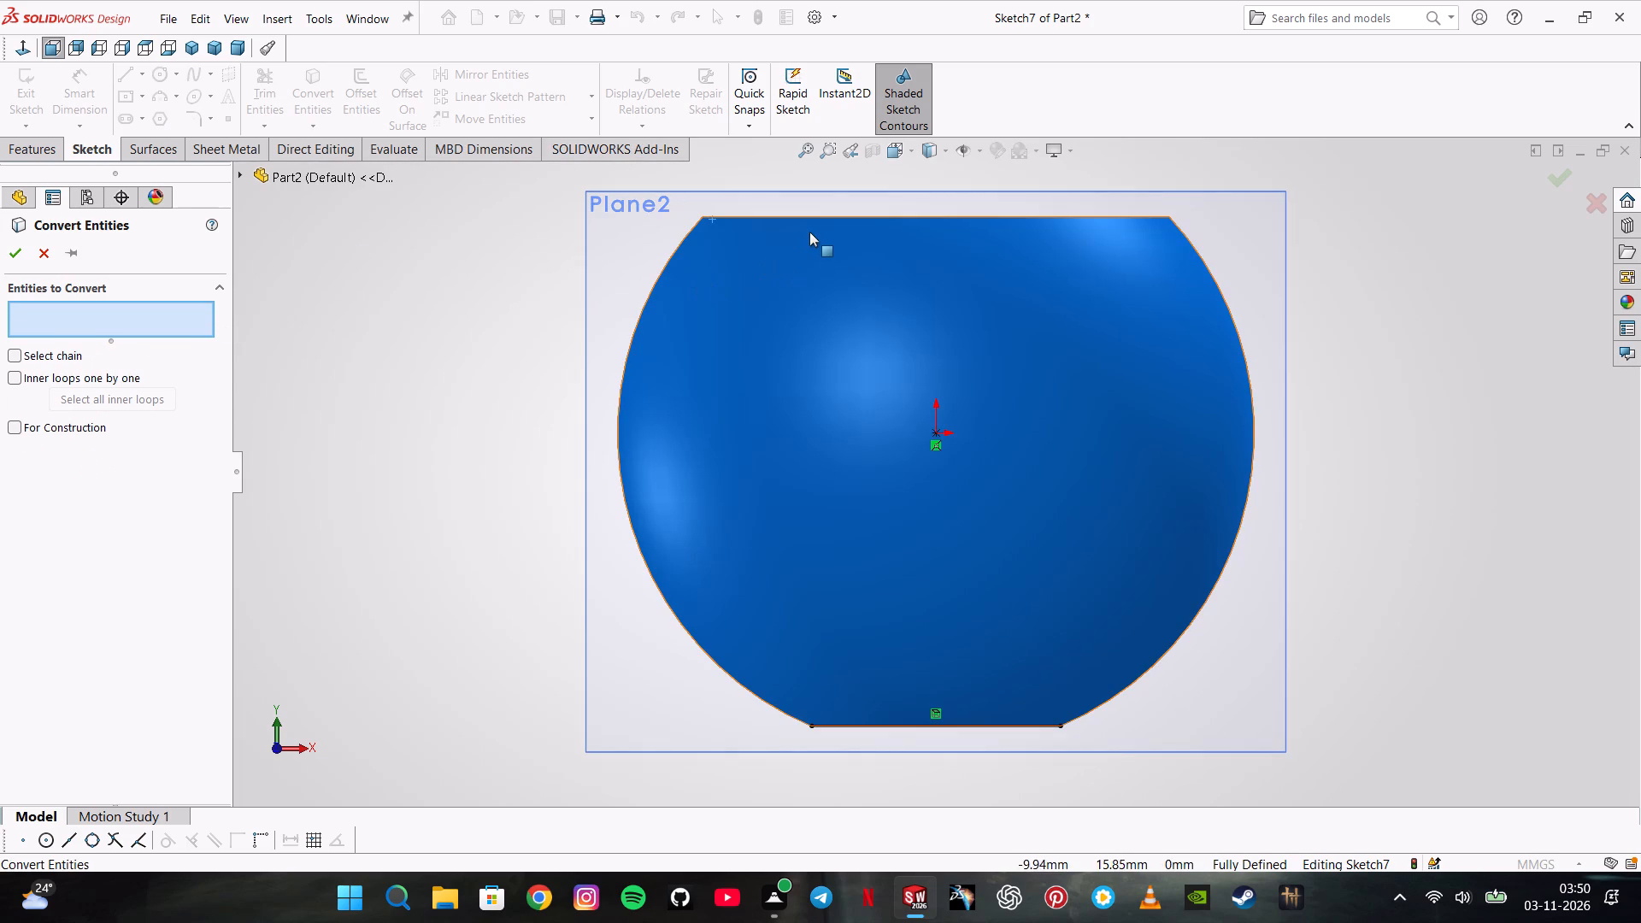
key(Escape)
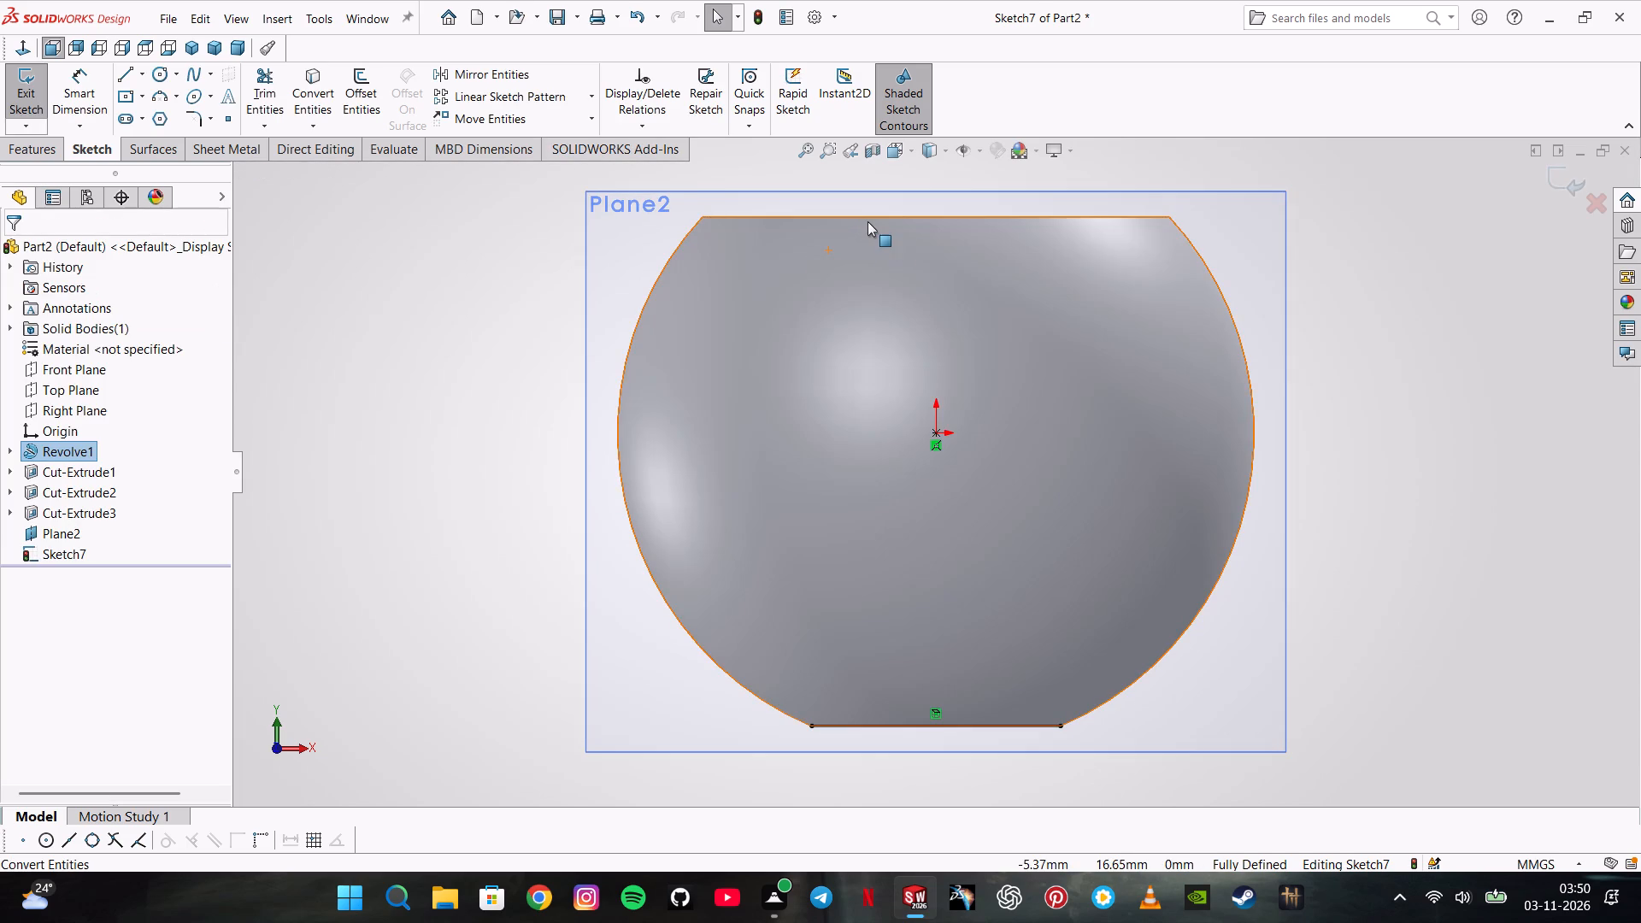
Convert the inner circular edge of the sphere's upper flat, the 32.66 mm diameter one, into a sketch line.
click(872, 215)
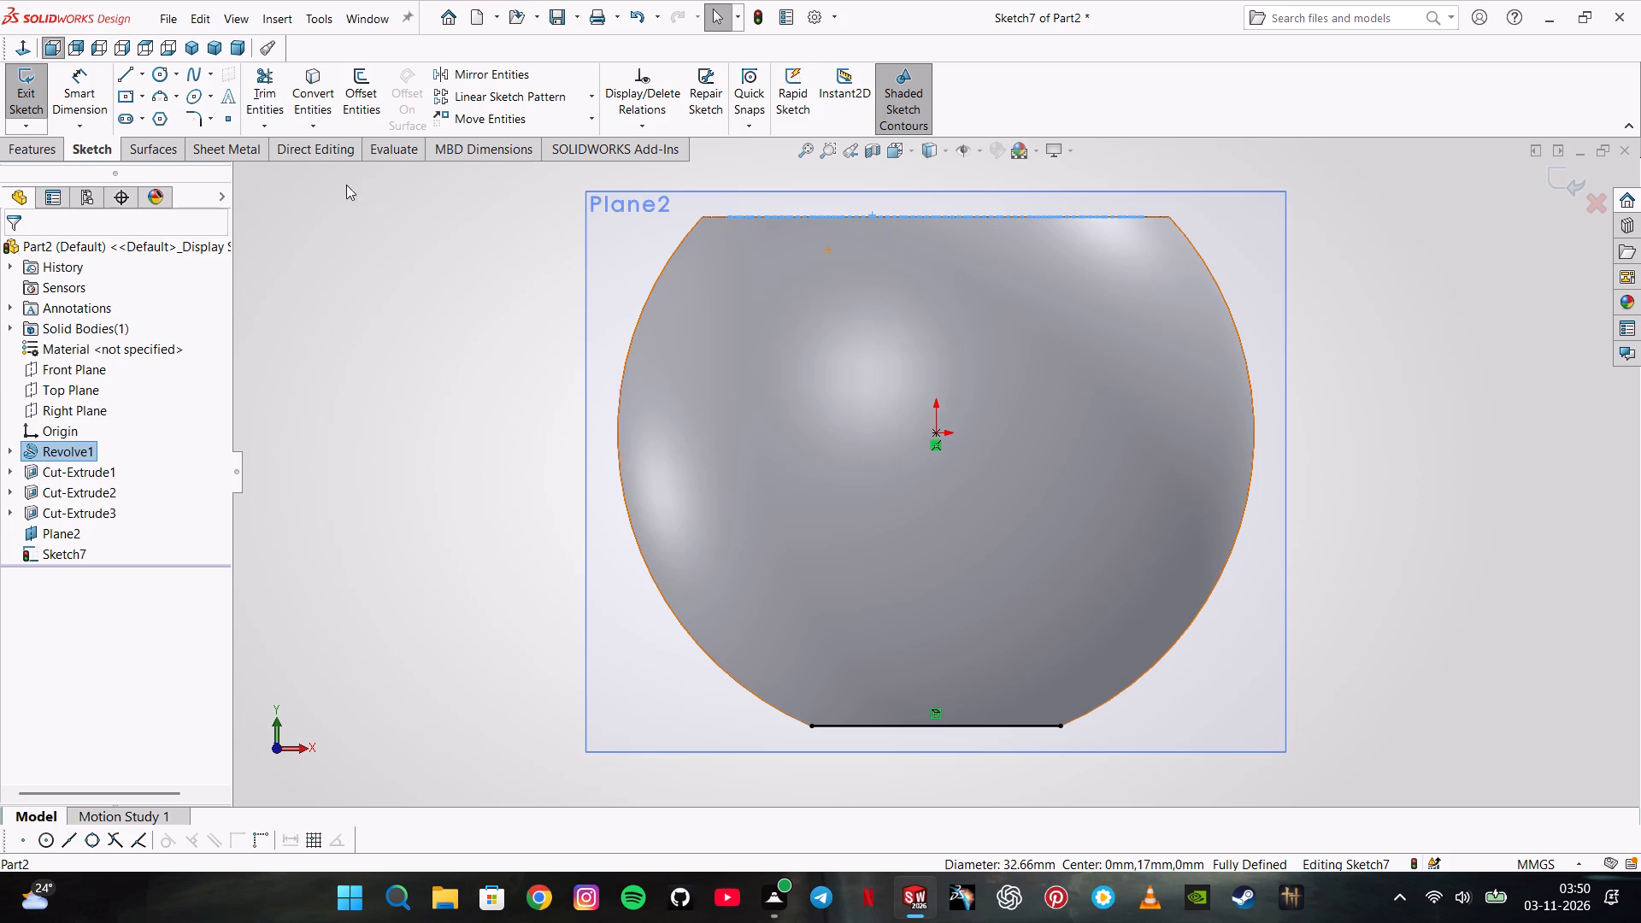
click(326, 83)
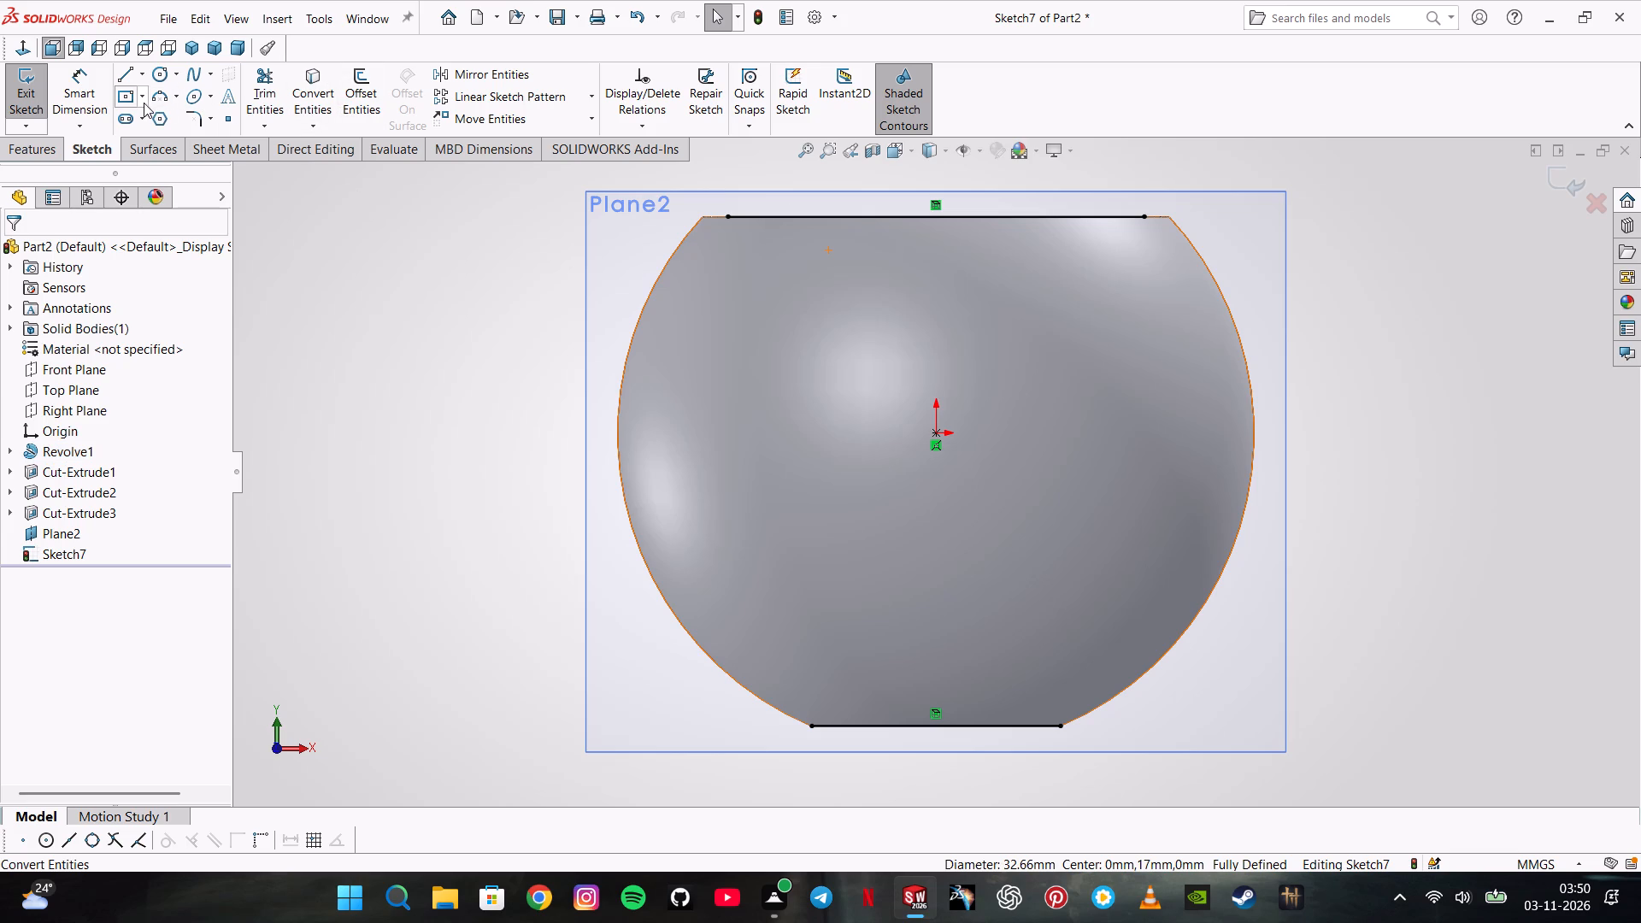
Draw two vertical lines about 9.54 mm apart, one on each side of the origin, joining the upper and lower converted lines.
click(131, 67)
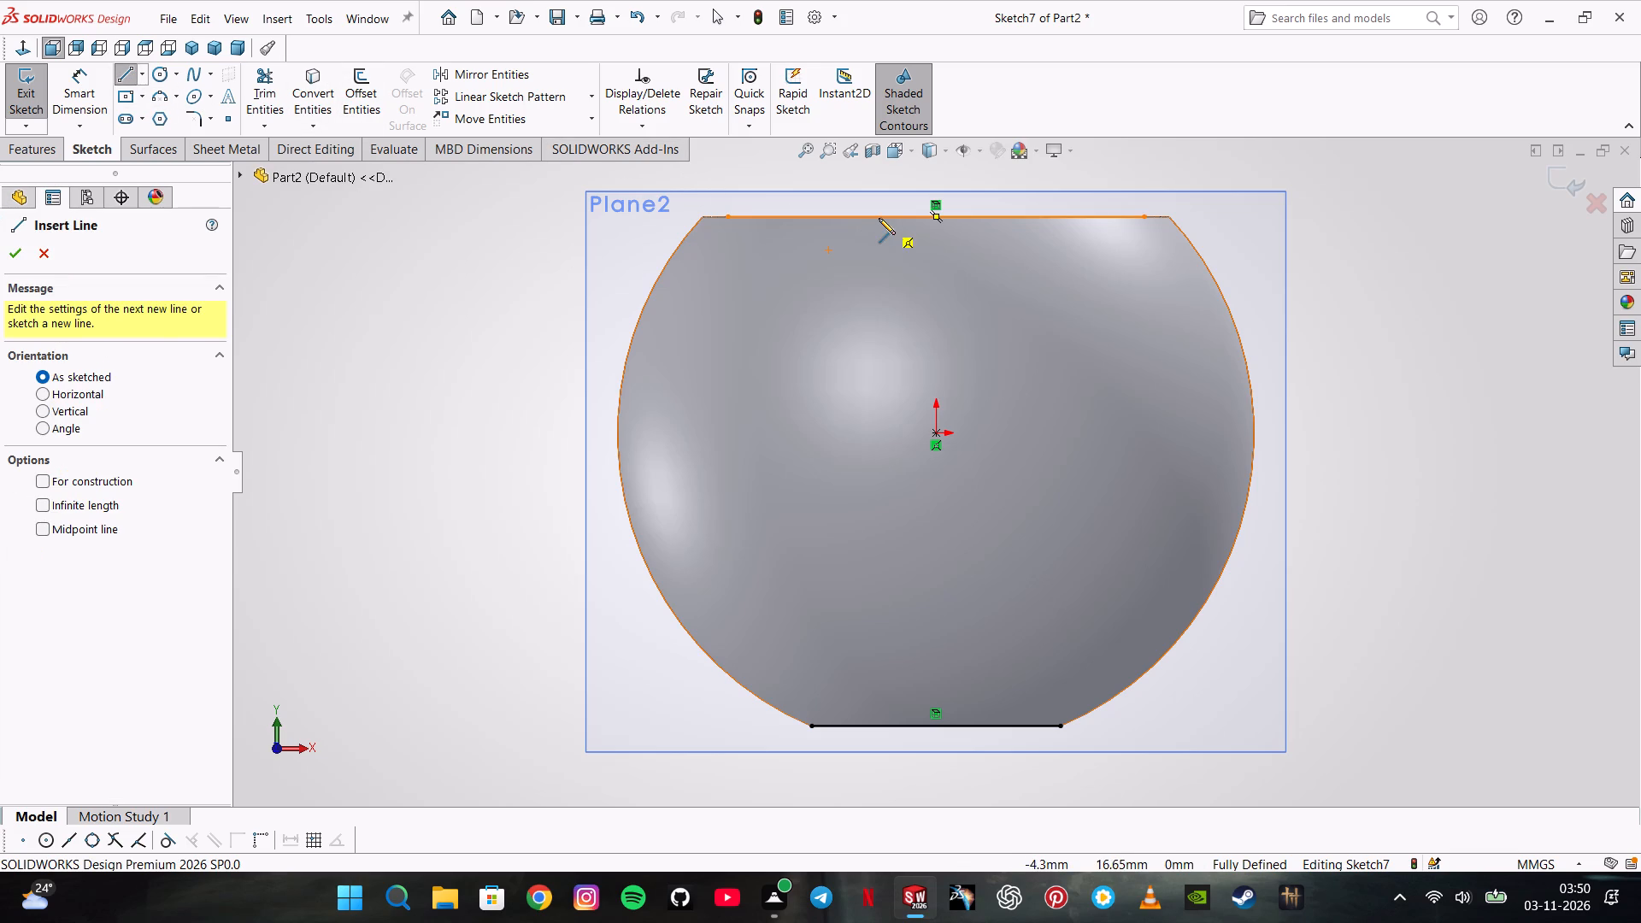
click(877, 217)
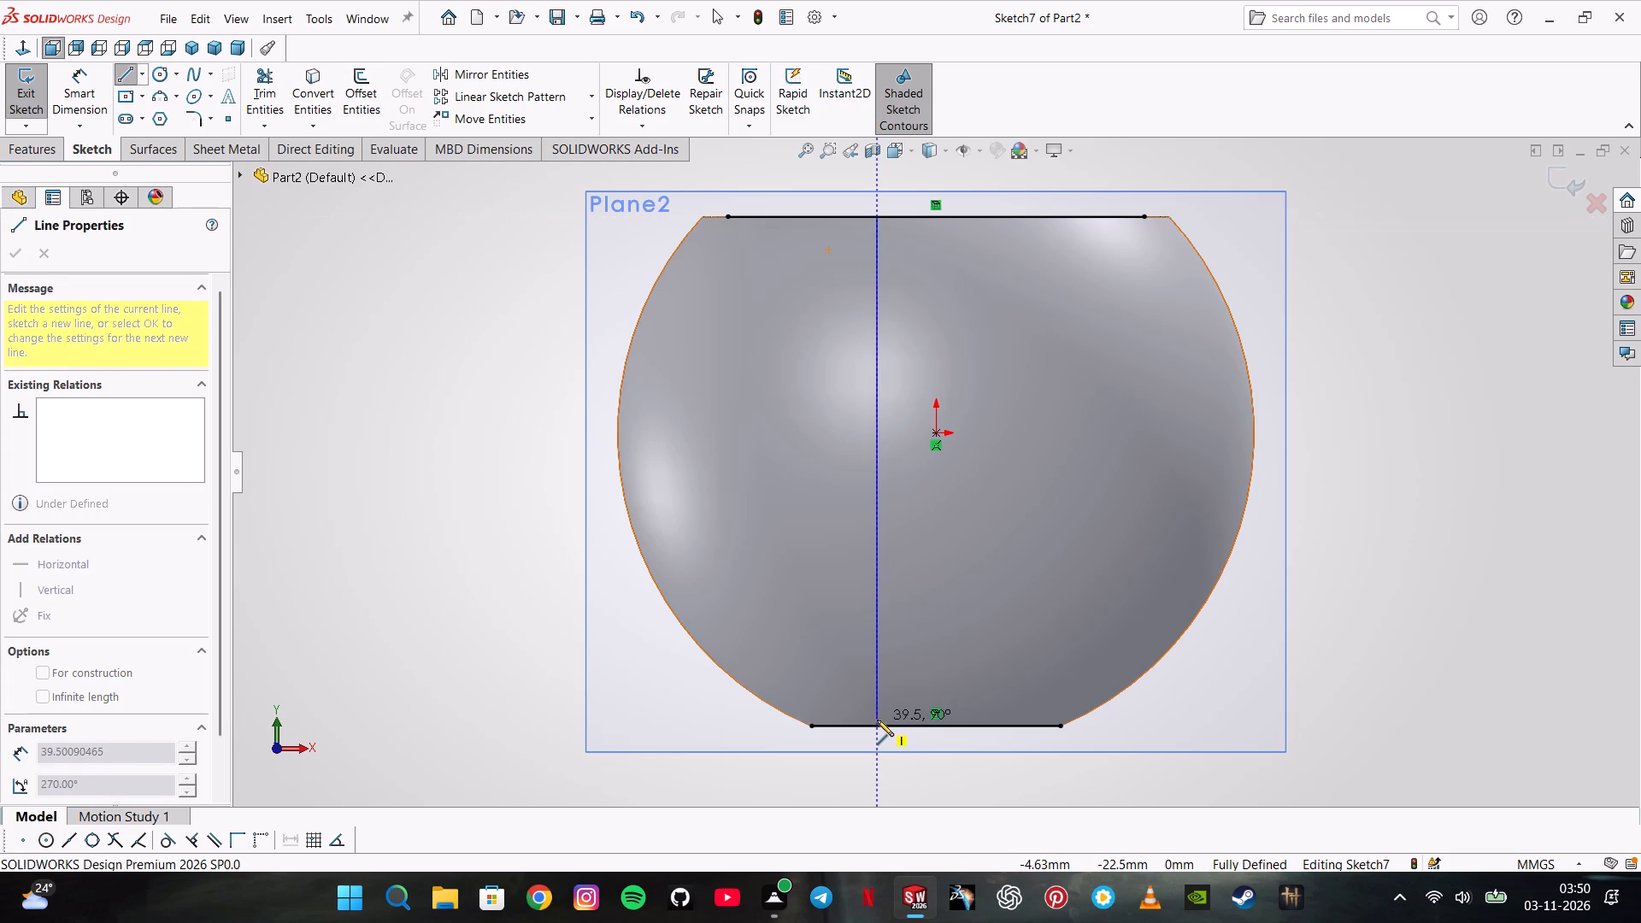
click(881, 729)
double_click(936, 653)
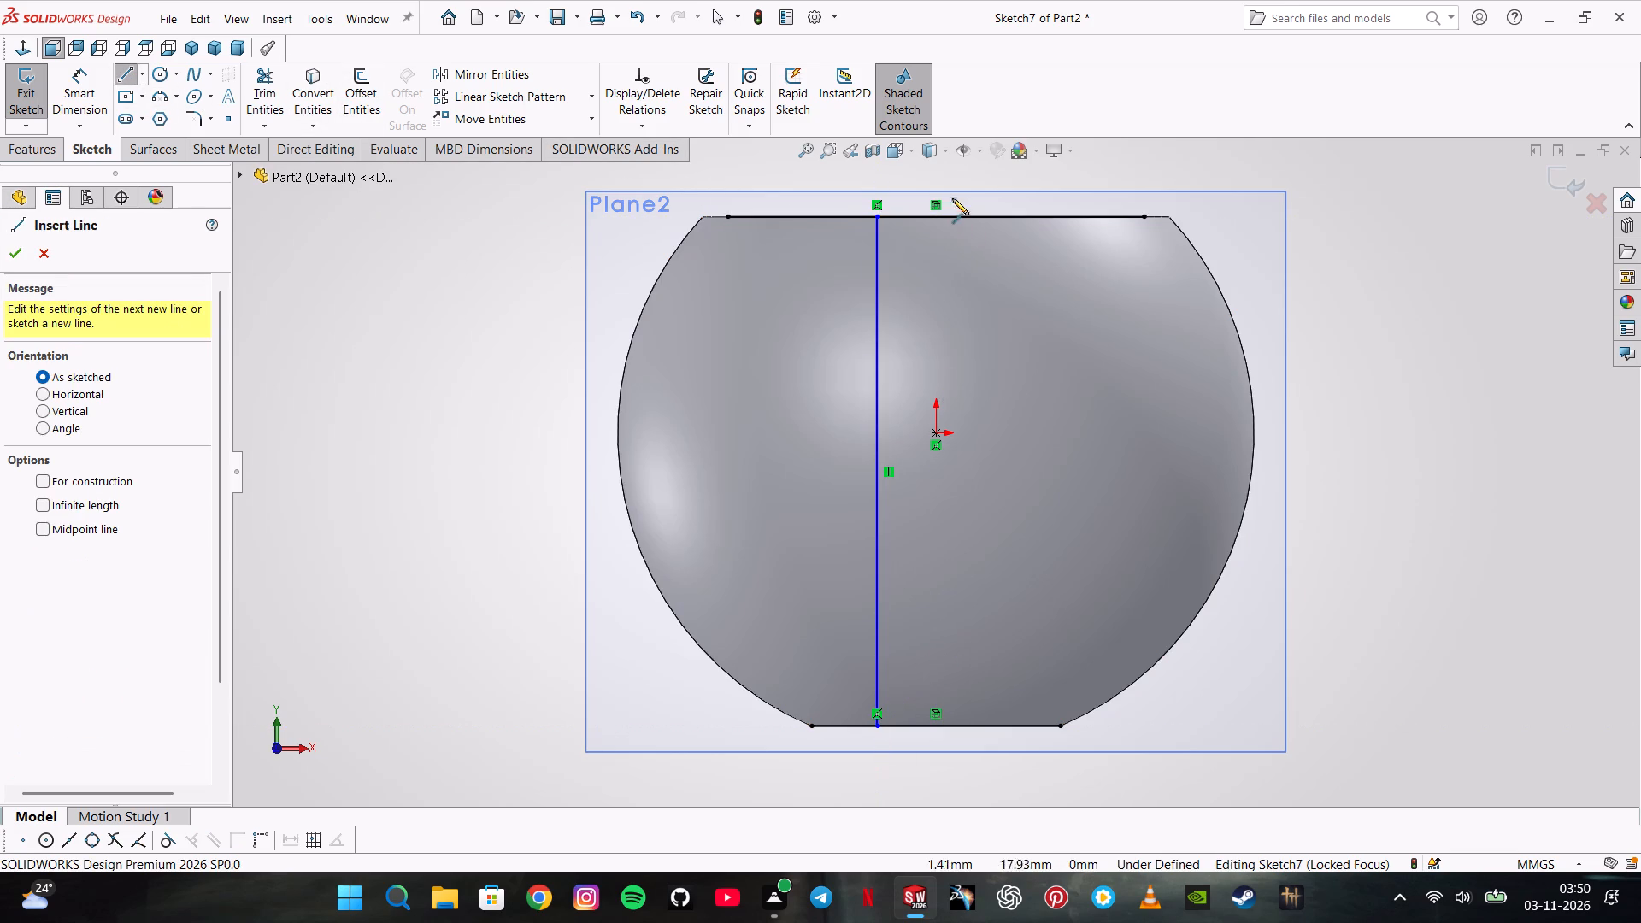
click(998, 218)
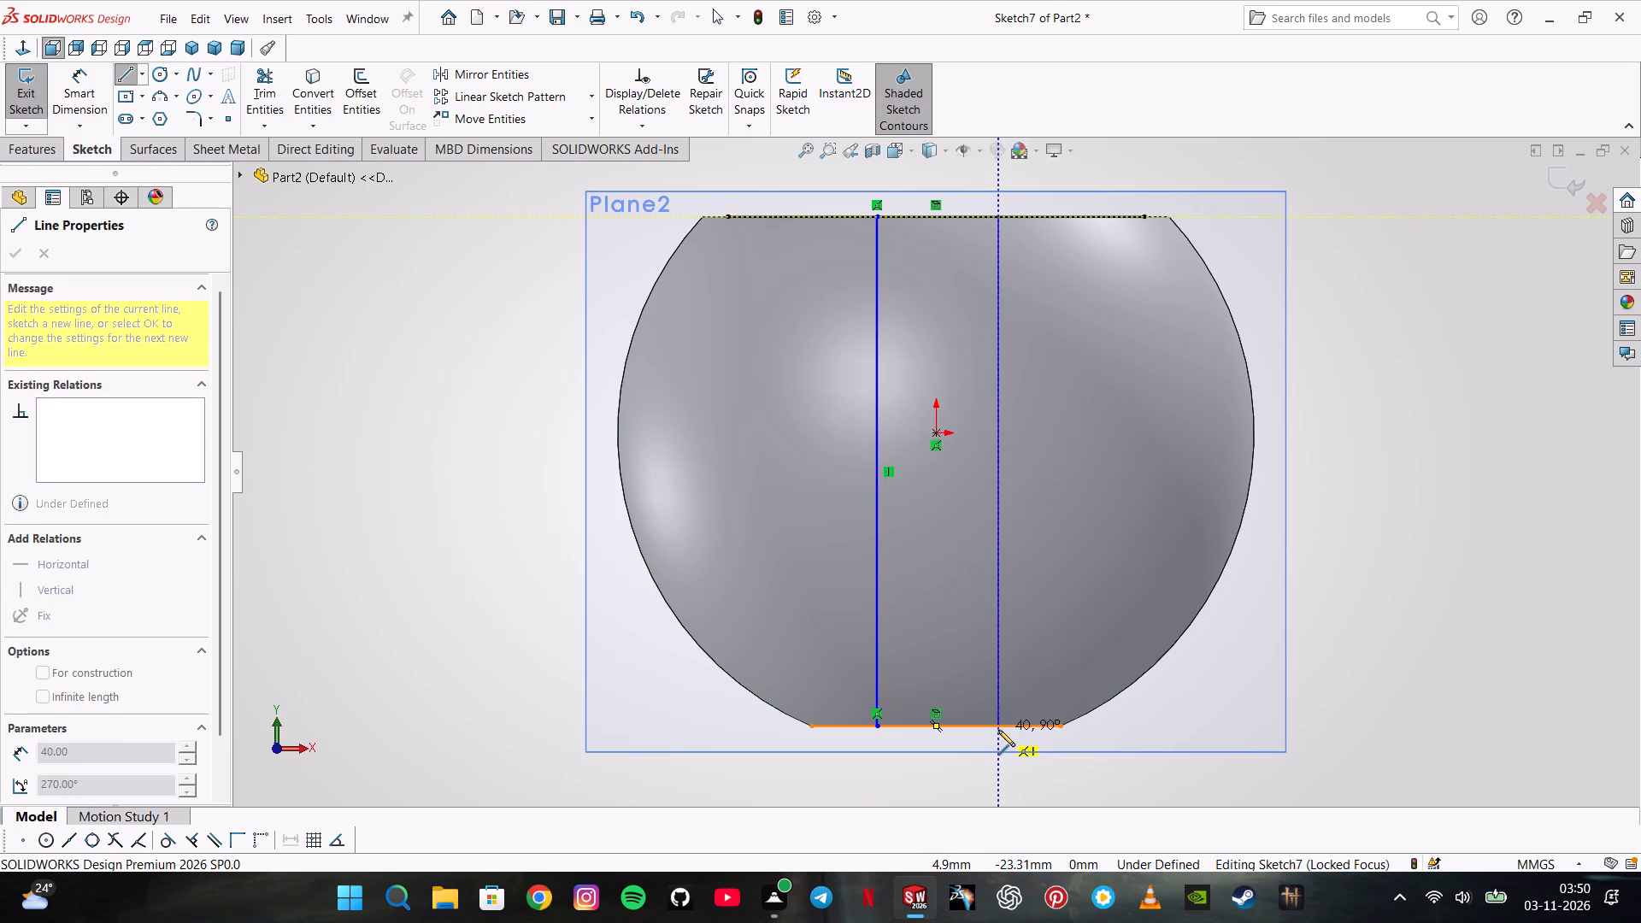
click(998, 730)
double_click(1063, 655)
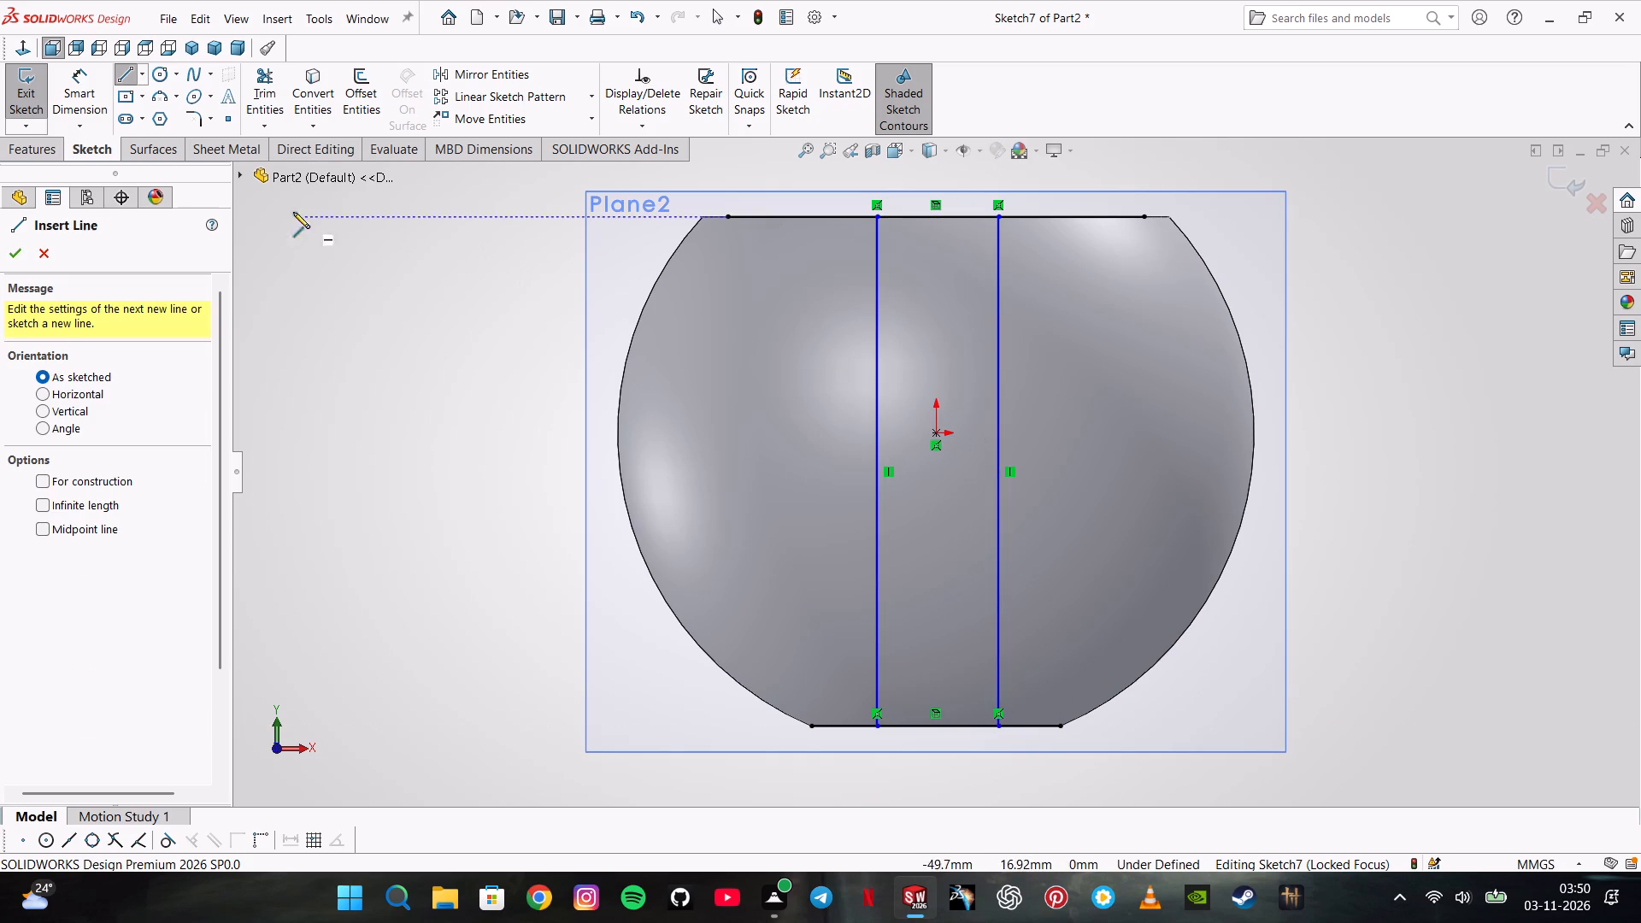
Dimension the spacing between the two vertical lines.
click(104, 96)
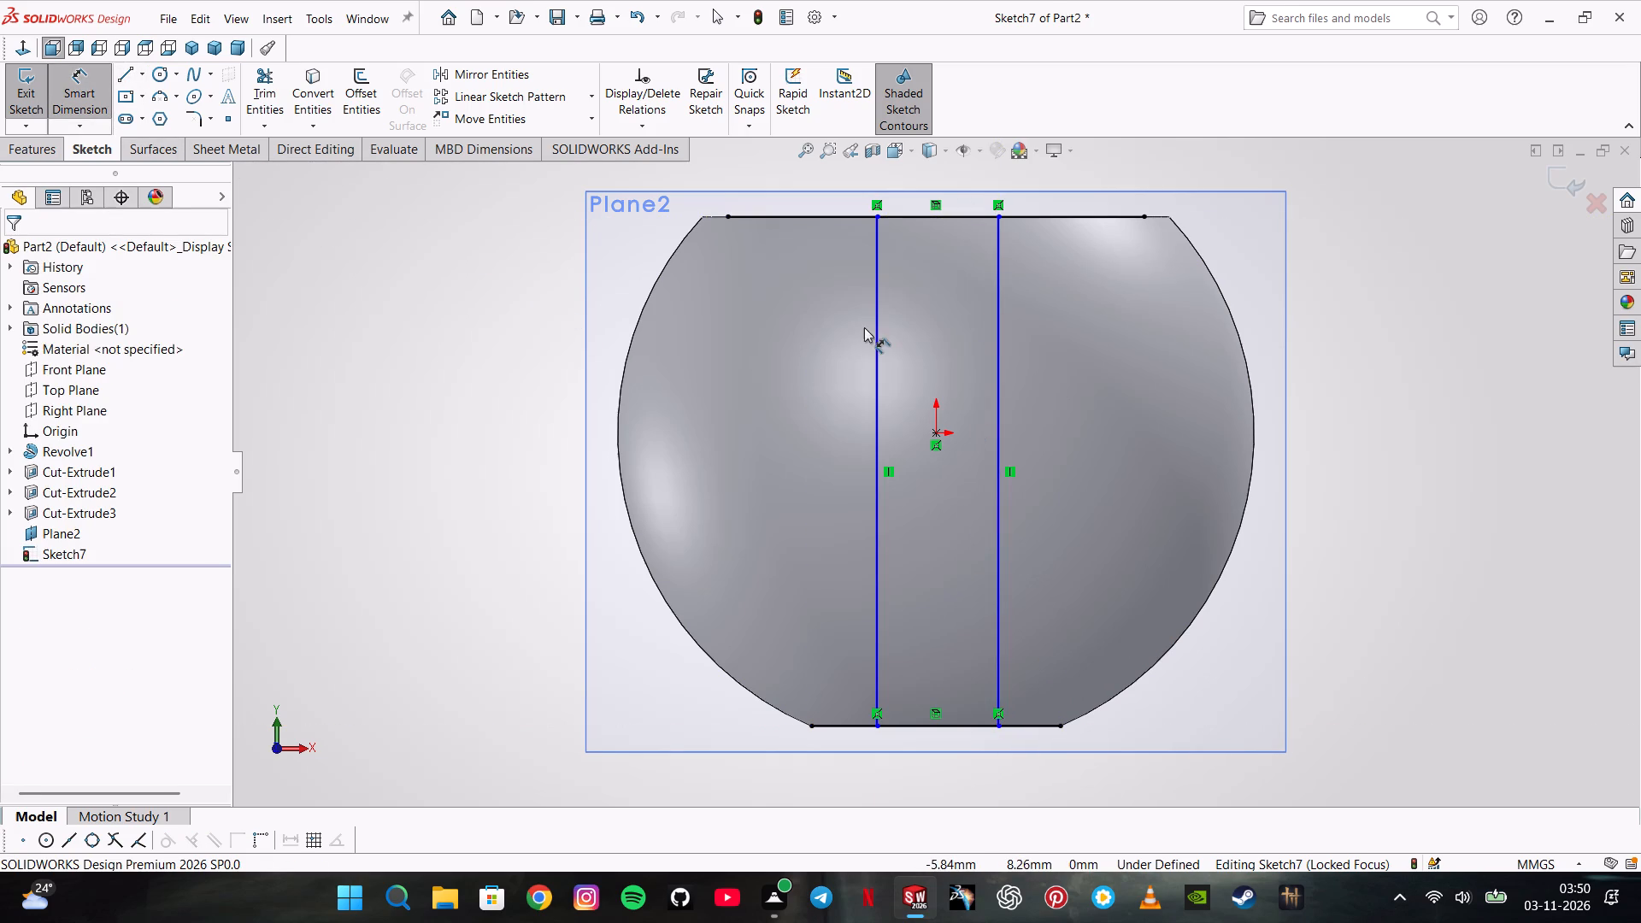
click(881, 322)
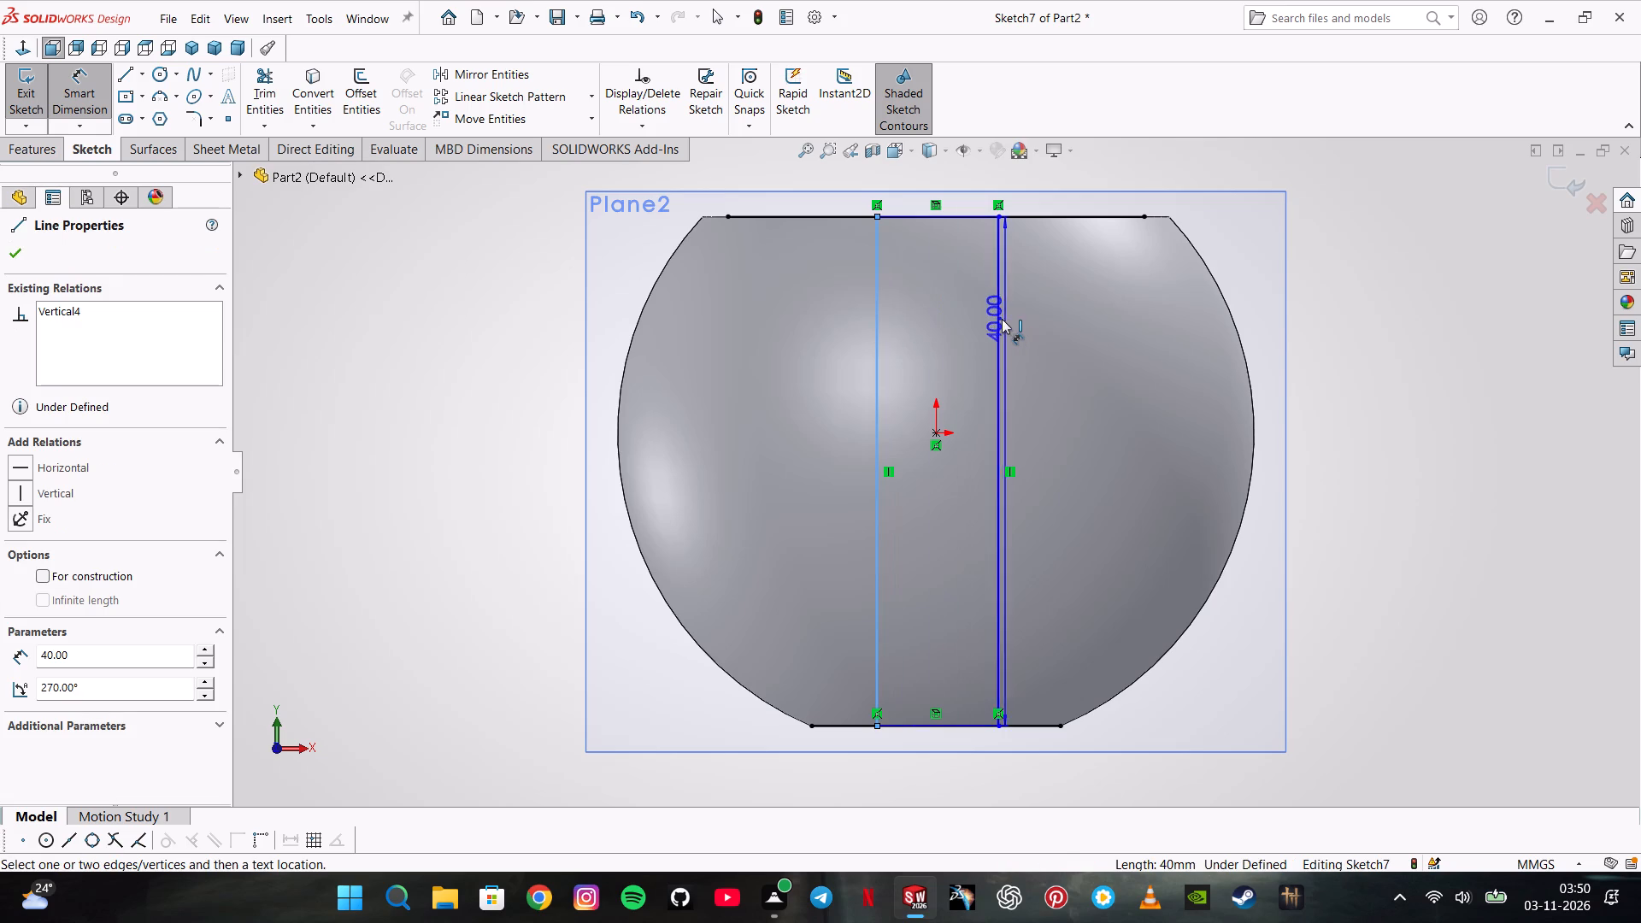
click(1002, 319)
click(952, 324)
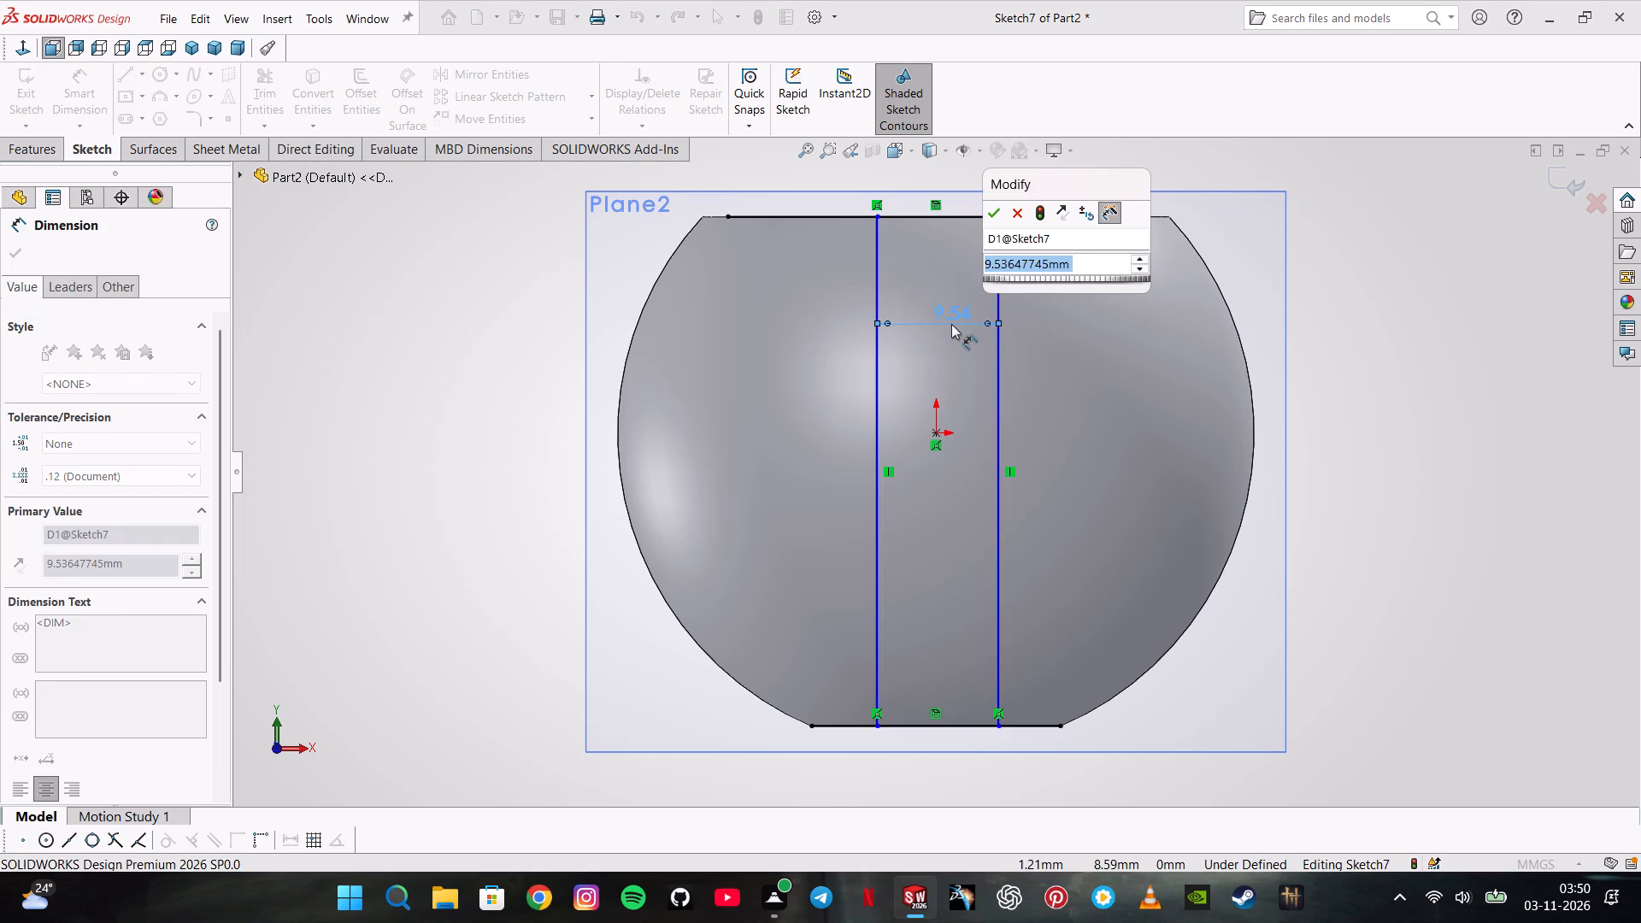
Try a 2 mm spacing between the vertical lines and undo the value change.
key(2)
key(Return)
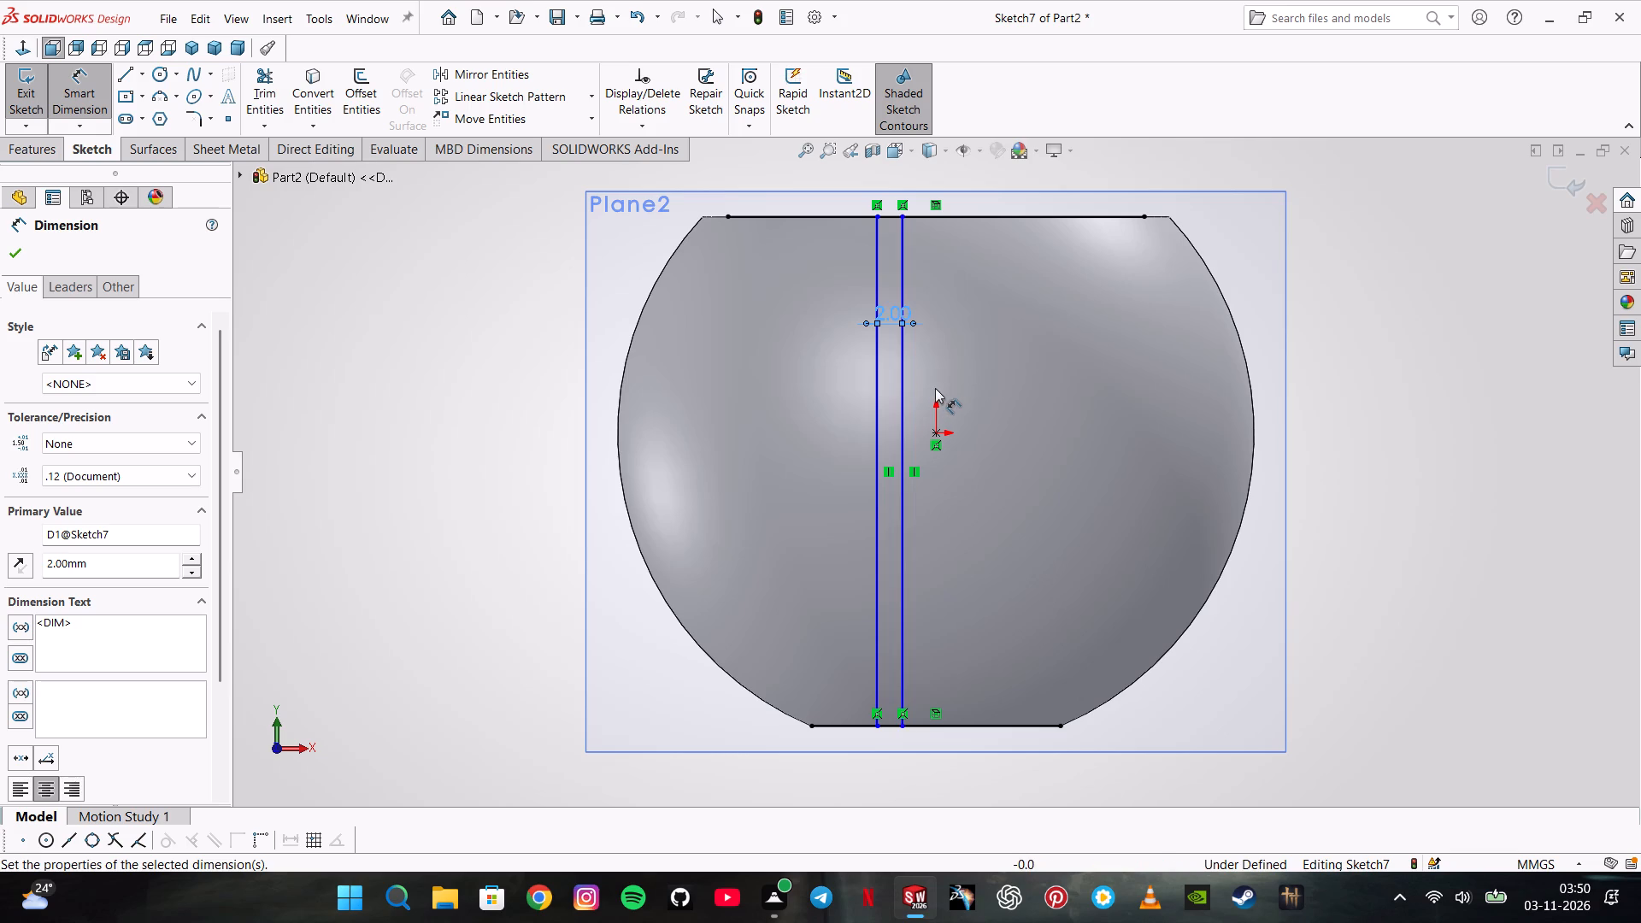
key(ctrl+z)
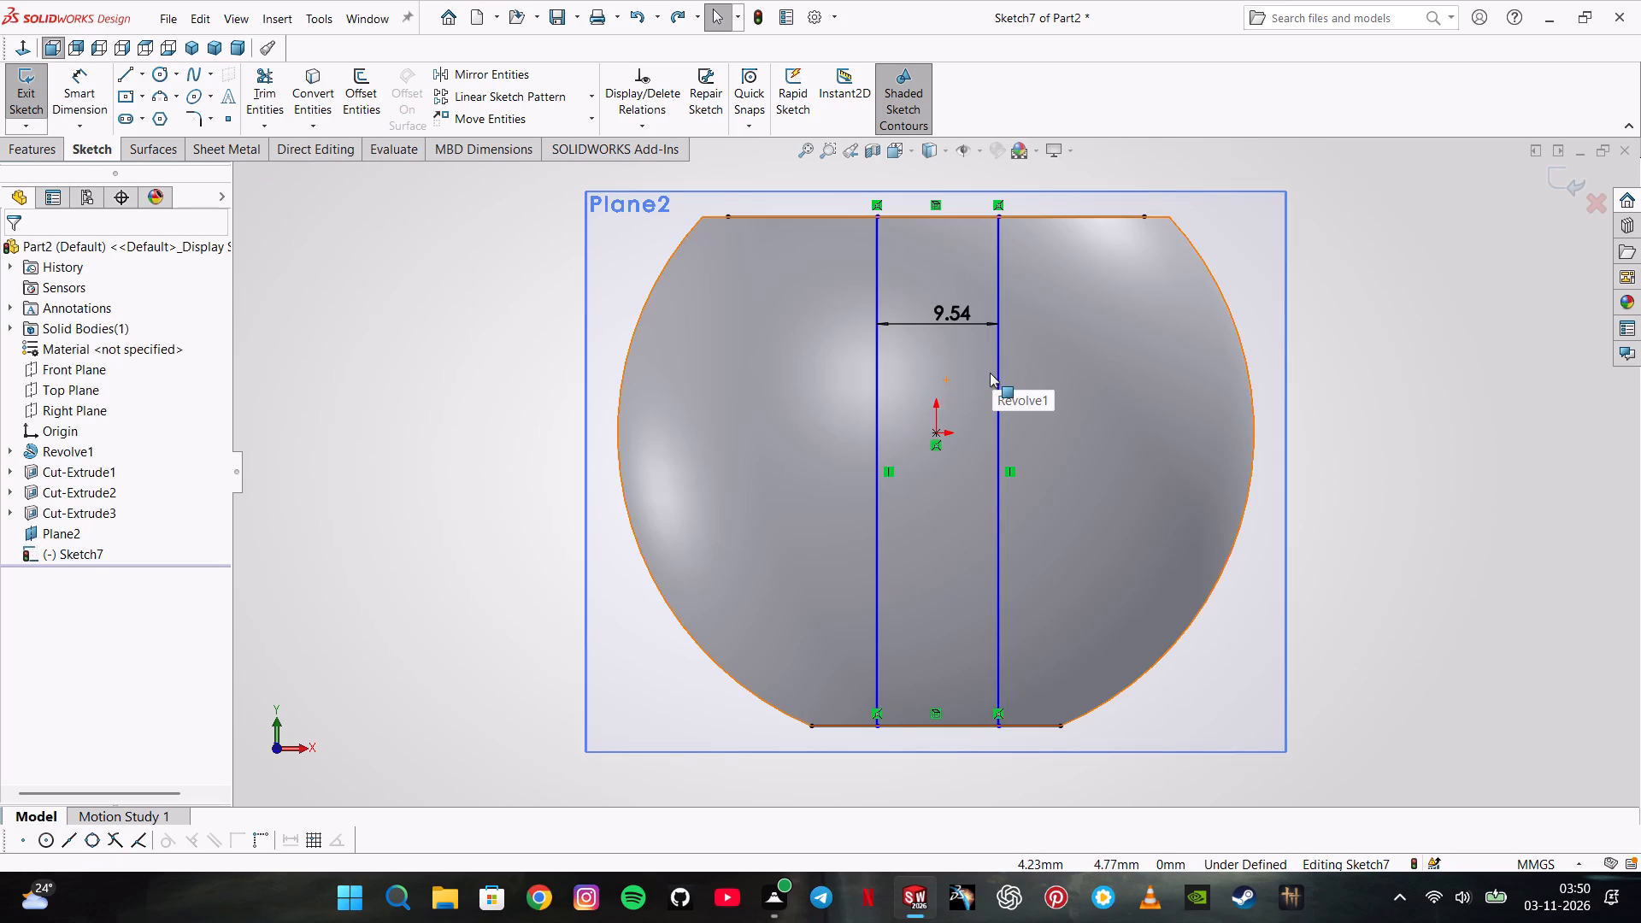
Dimension the vertical line on the origin's positive X side at 1 mm from the origin.
click(67, 96)
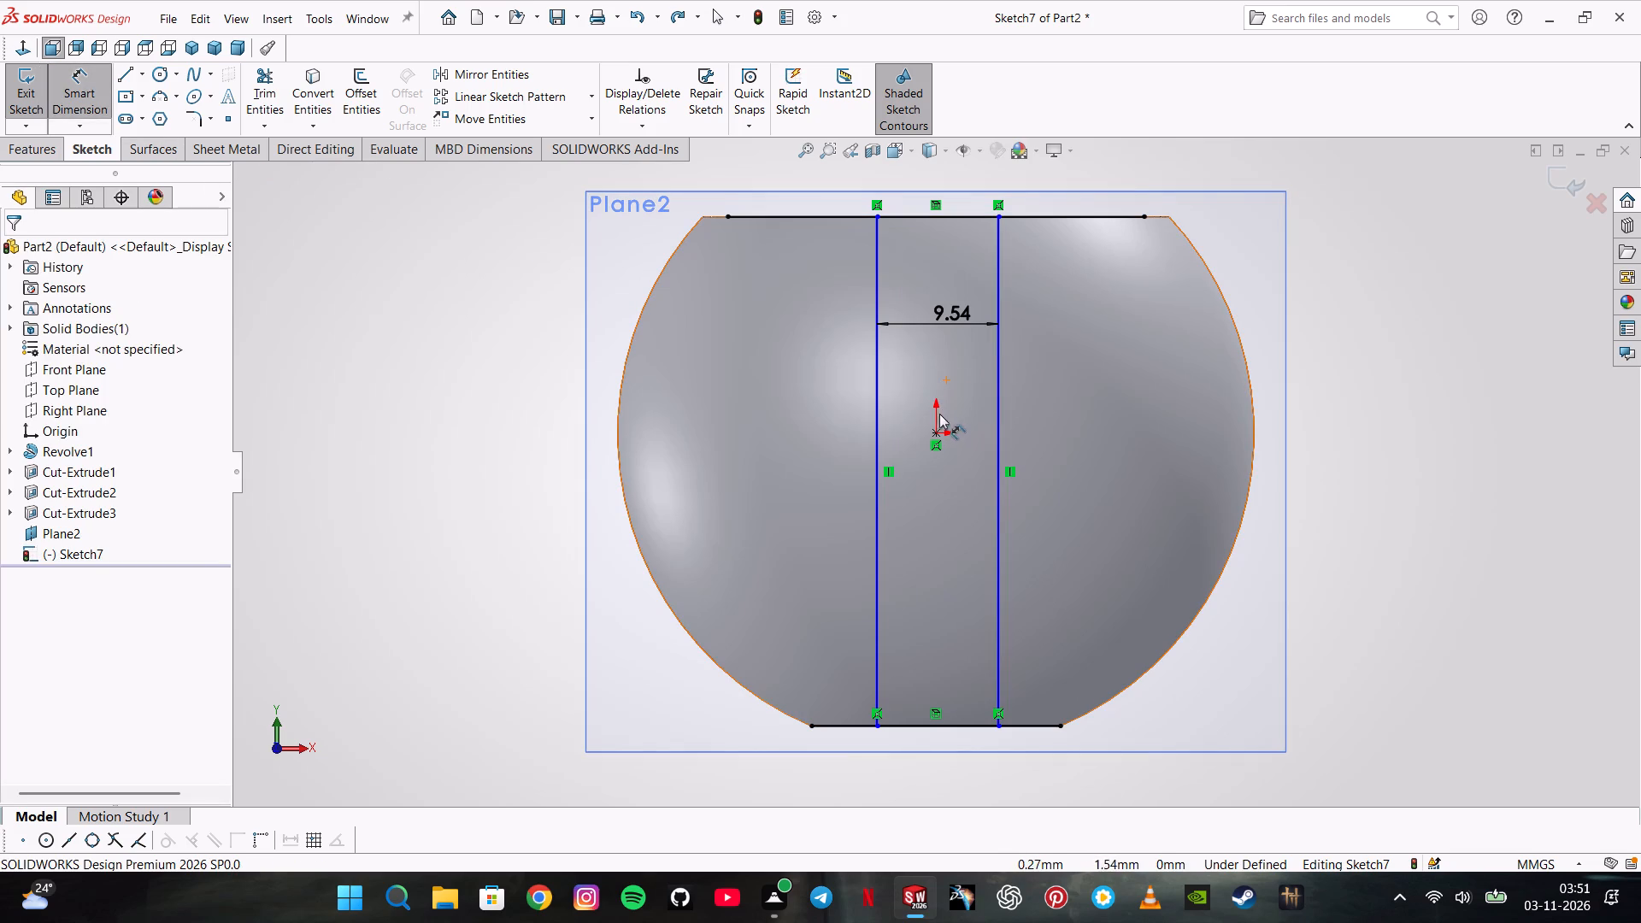
click(937, 430)
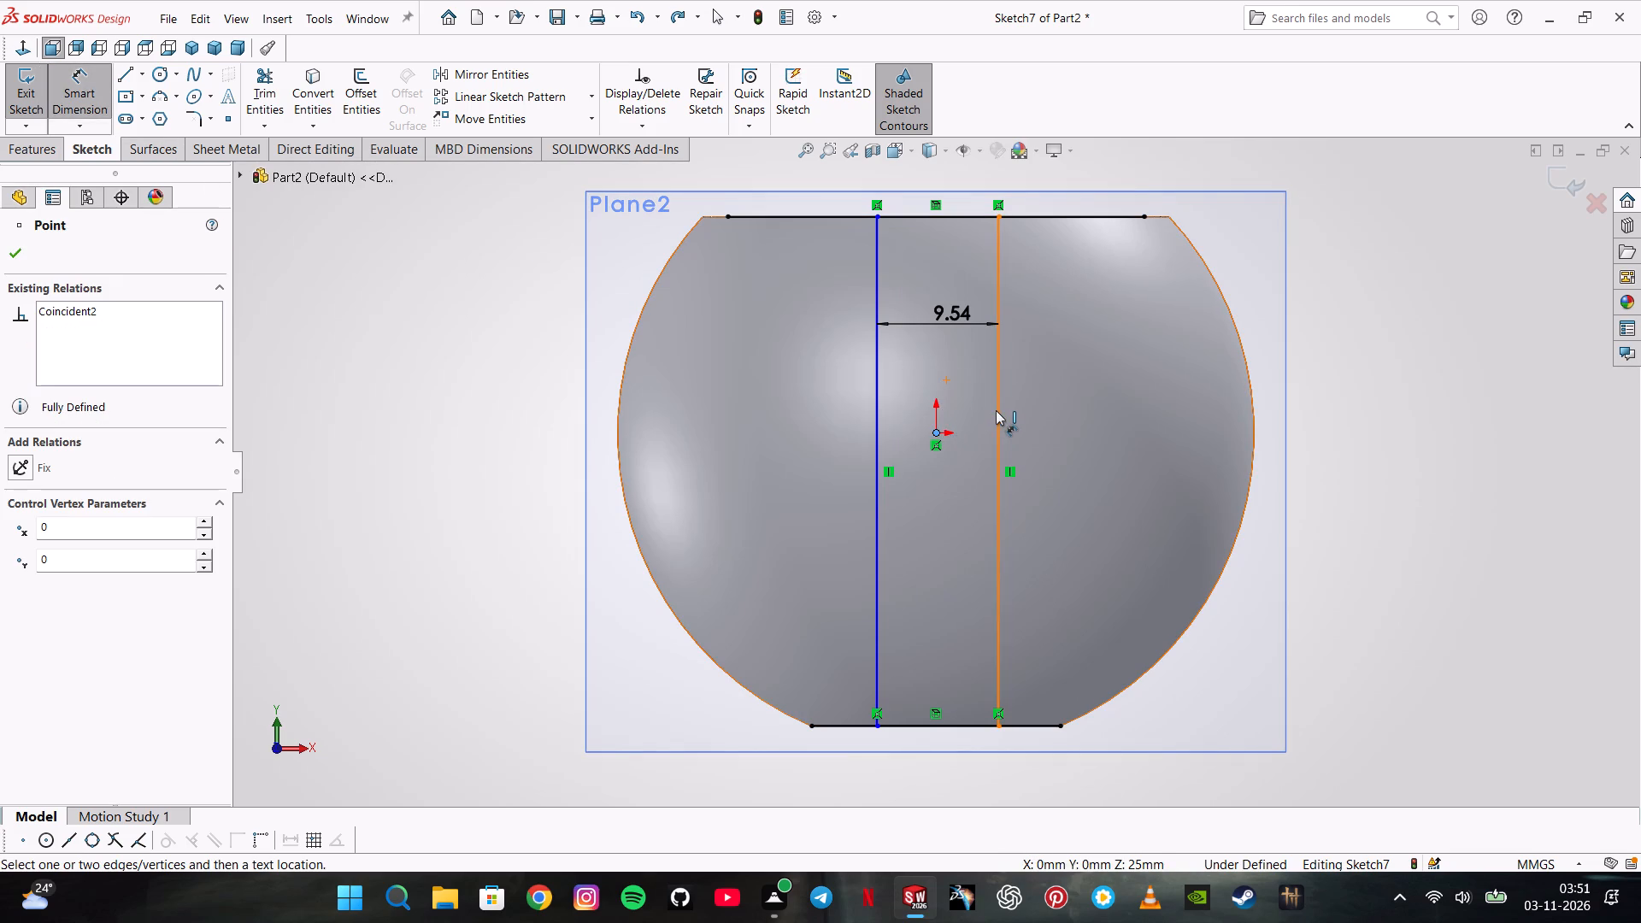
click(996, 410)
click(979, 447)
key(1)
key(Return)
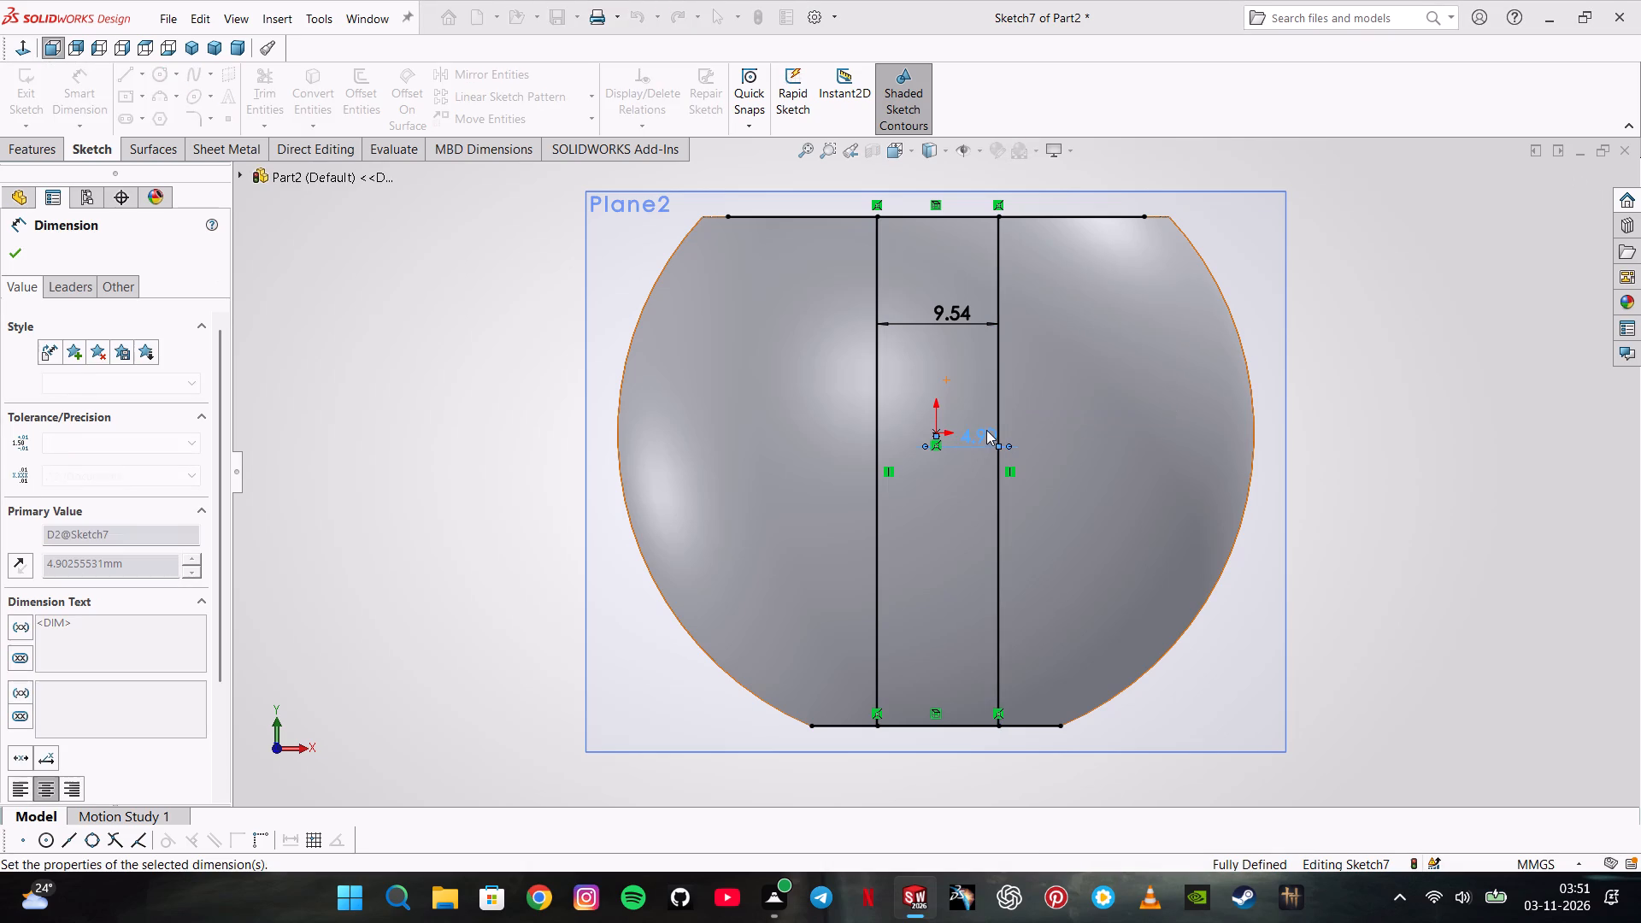
Set the spacing between the two vertical lines to 2 mm.
double_click(890, 318)
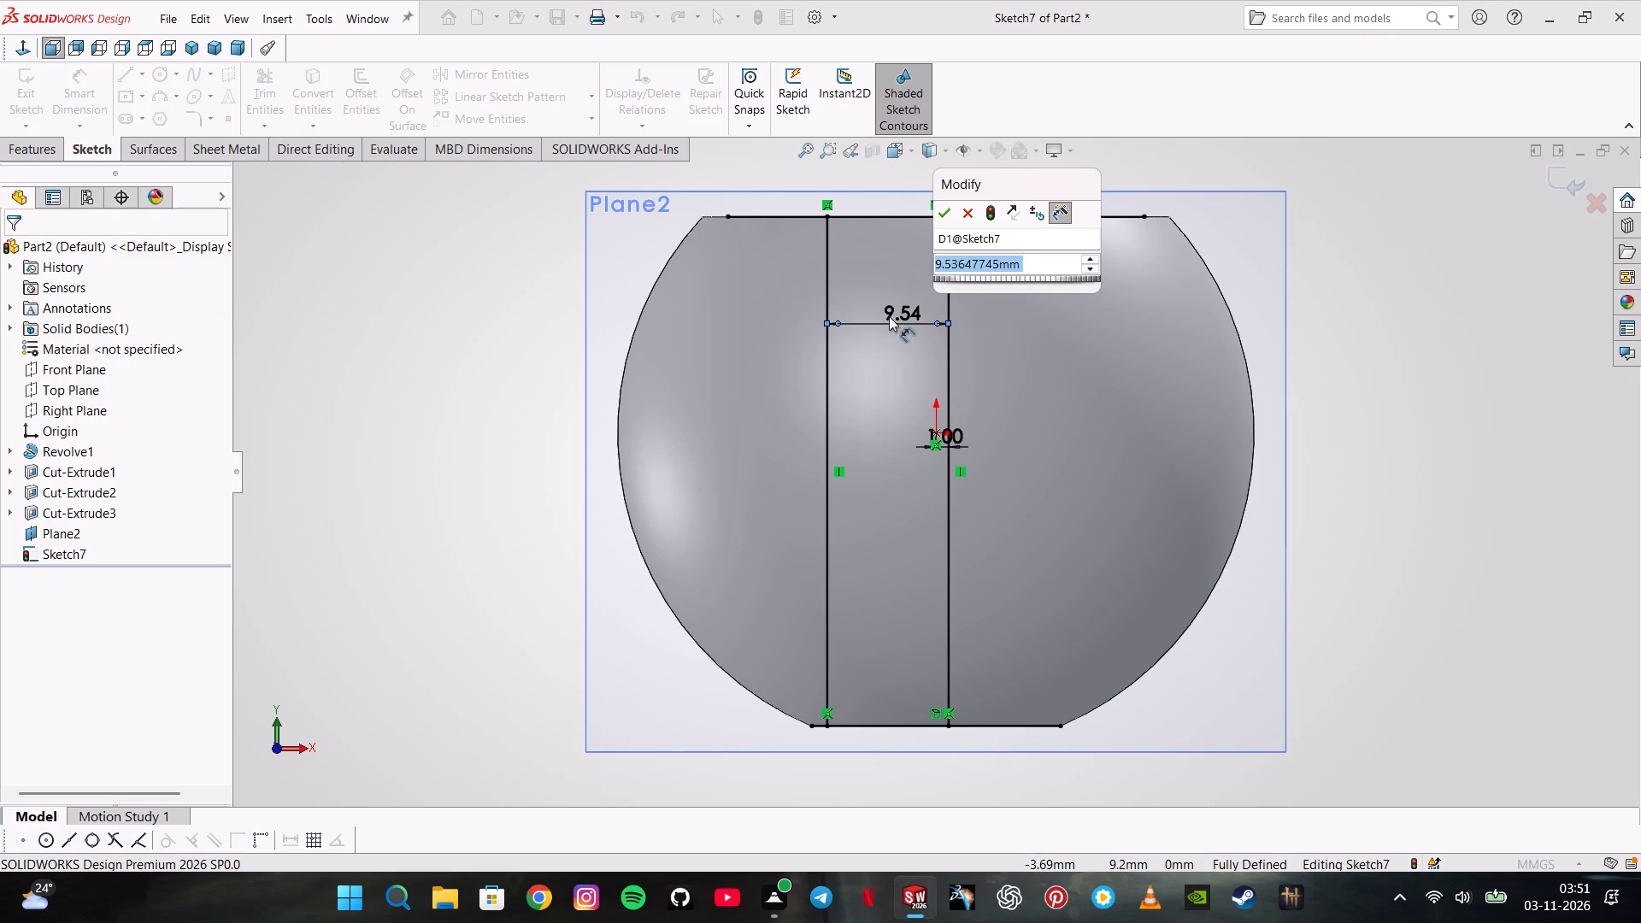
key(period)
key(BackSpace)
key(3)
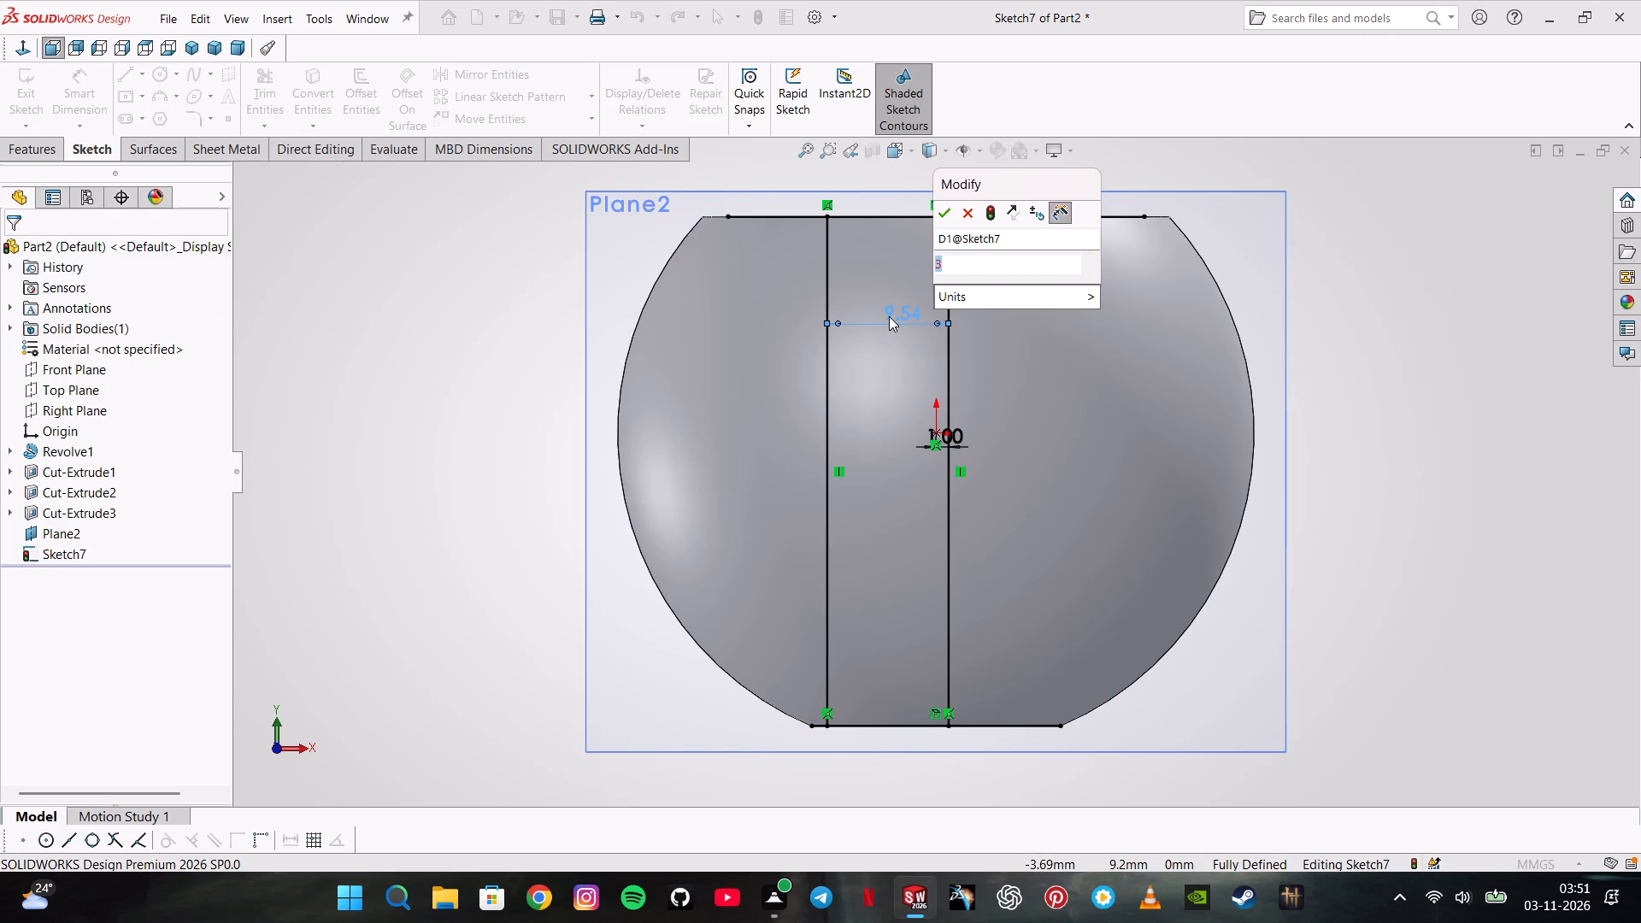
key(BackSpace)
key(2)
key(Return)
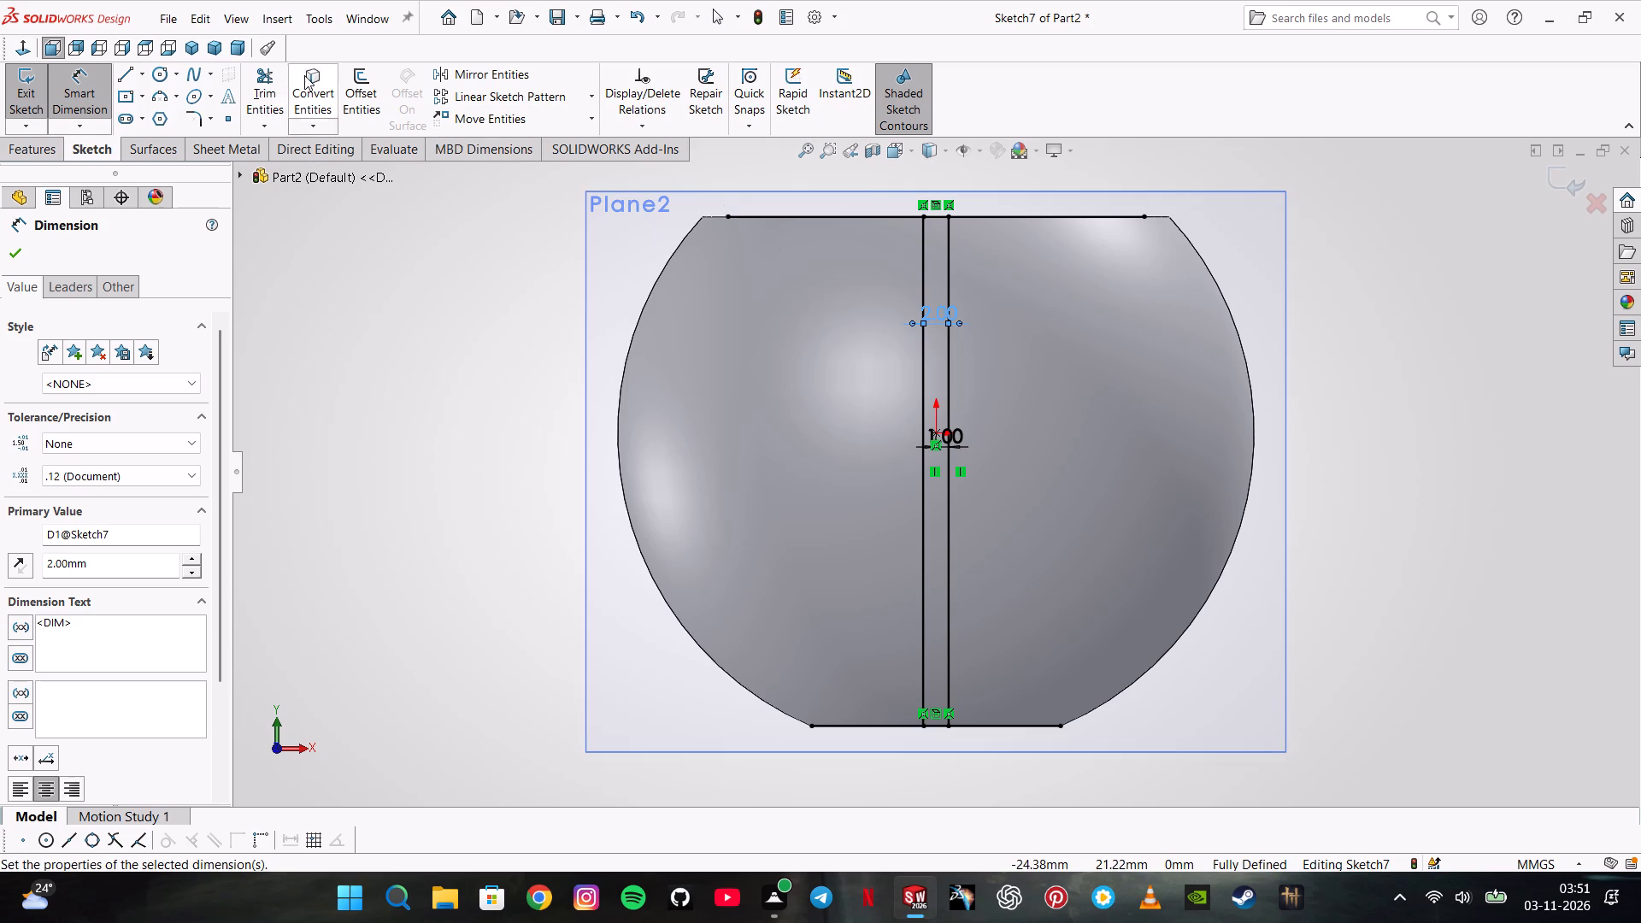
Trim the upper and lower converted lines outside the two vertical lines, leaving a closed 2 mm wide strip.
click(265, 66)
click(785, 214)
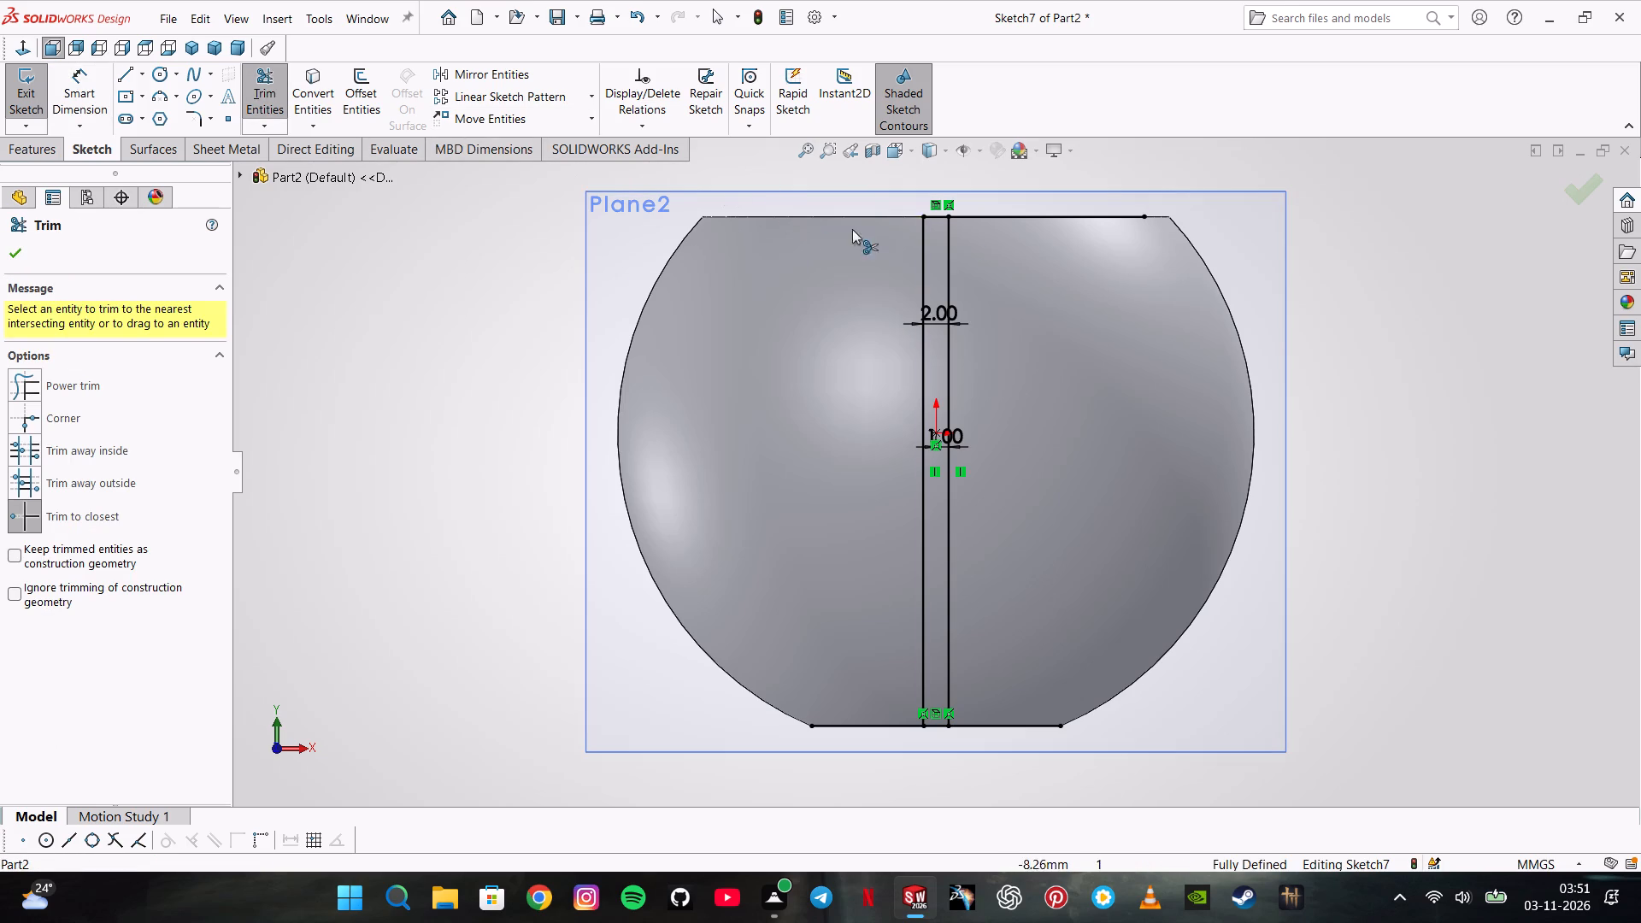
click(1049, 215)
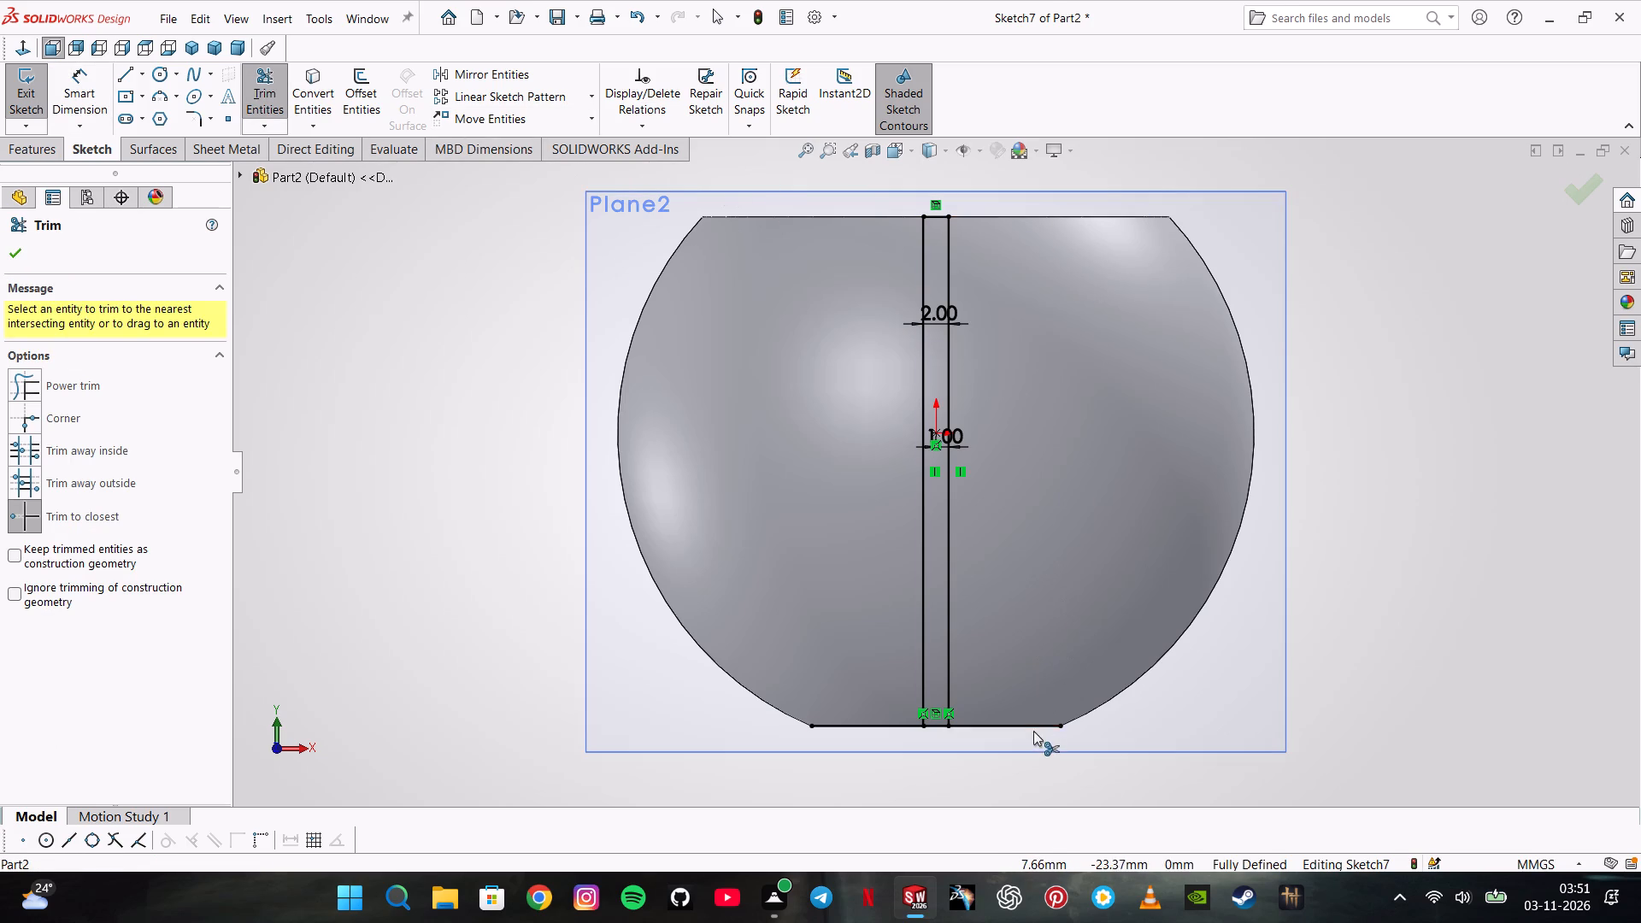
click(1033, 731)
click(1036, 719)
click(905, 723)
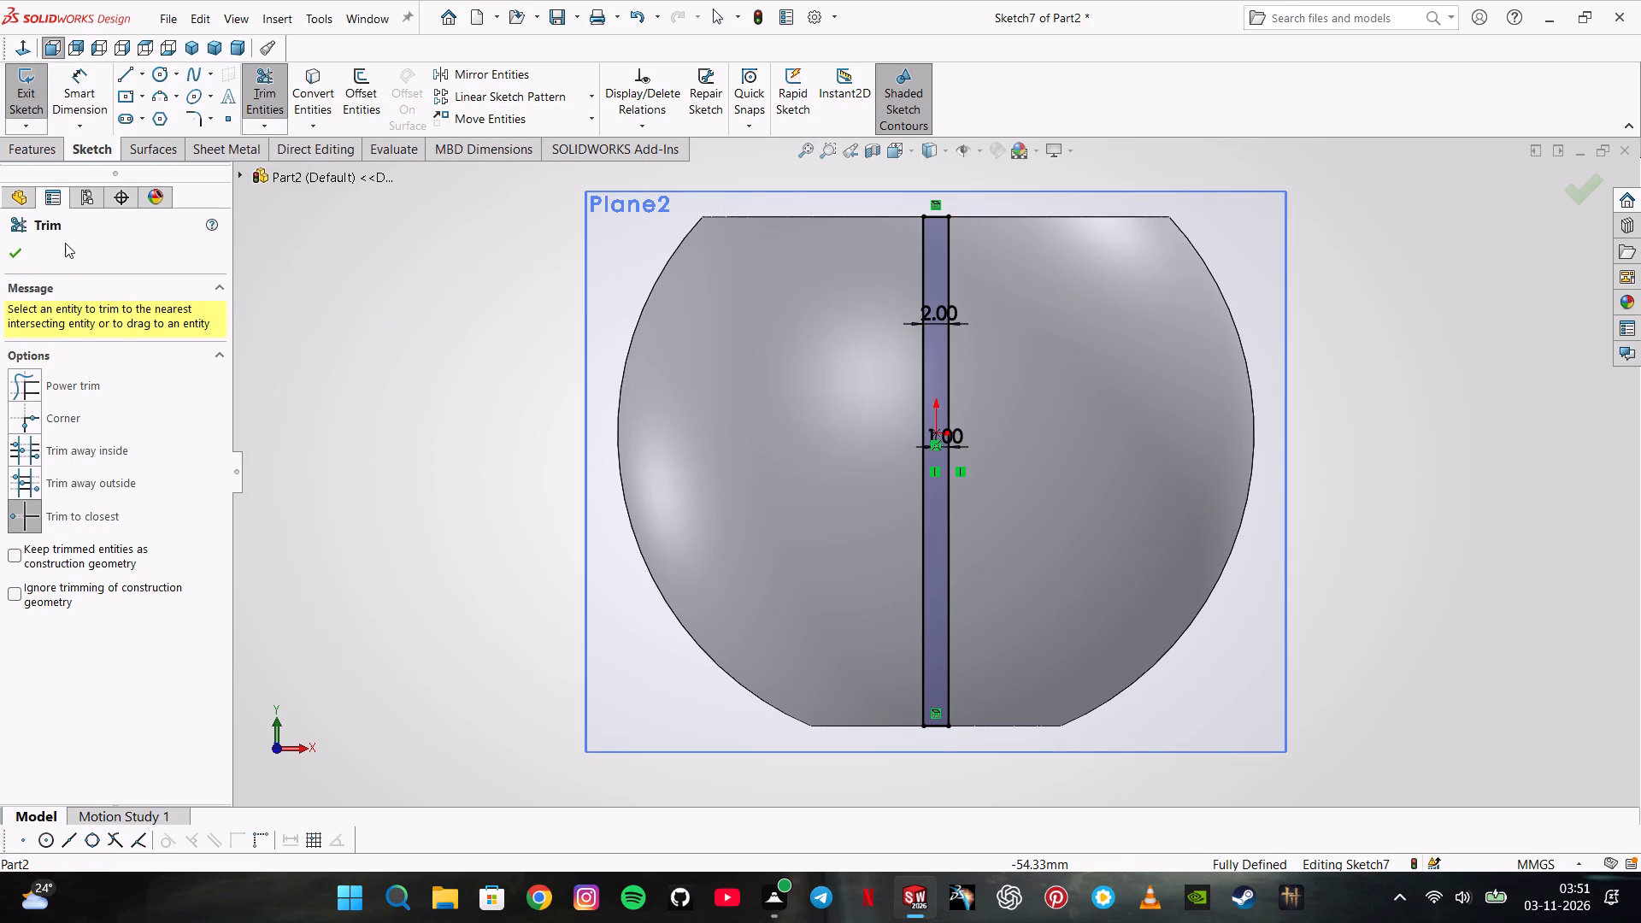
Cut-extrude the strip profile with a Blind depth of 1 mm from the sketch plane.
click(40, 151)
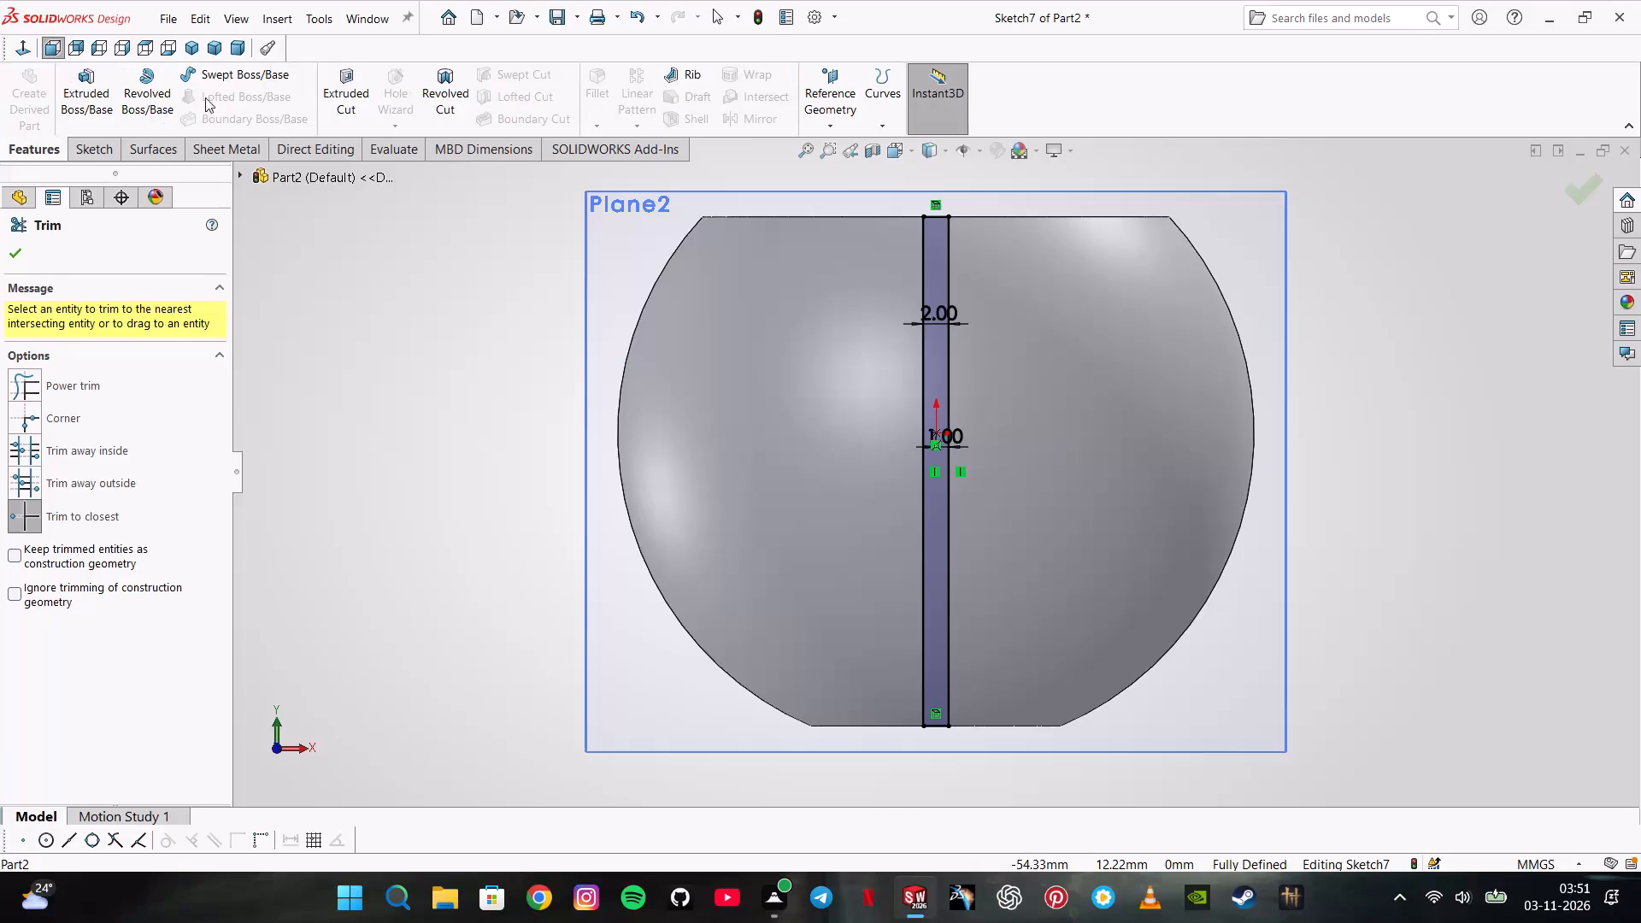
click(356, 88)
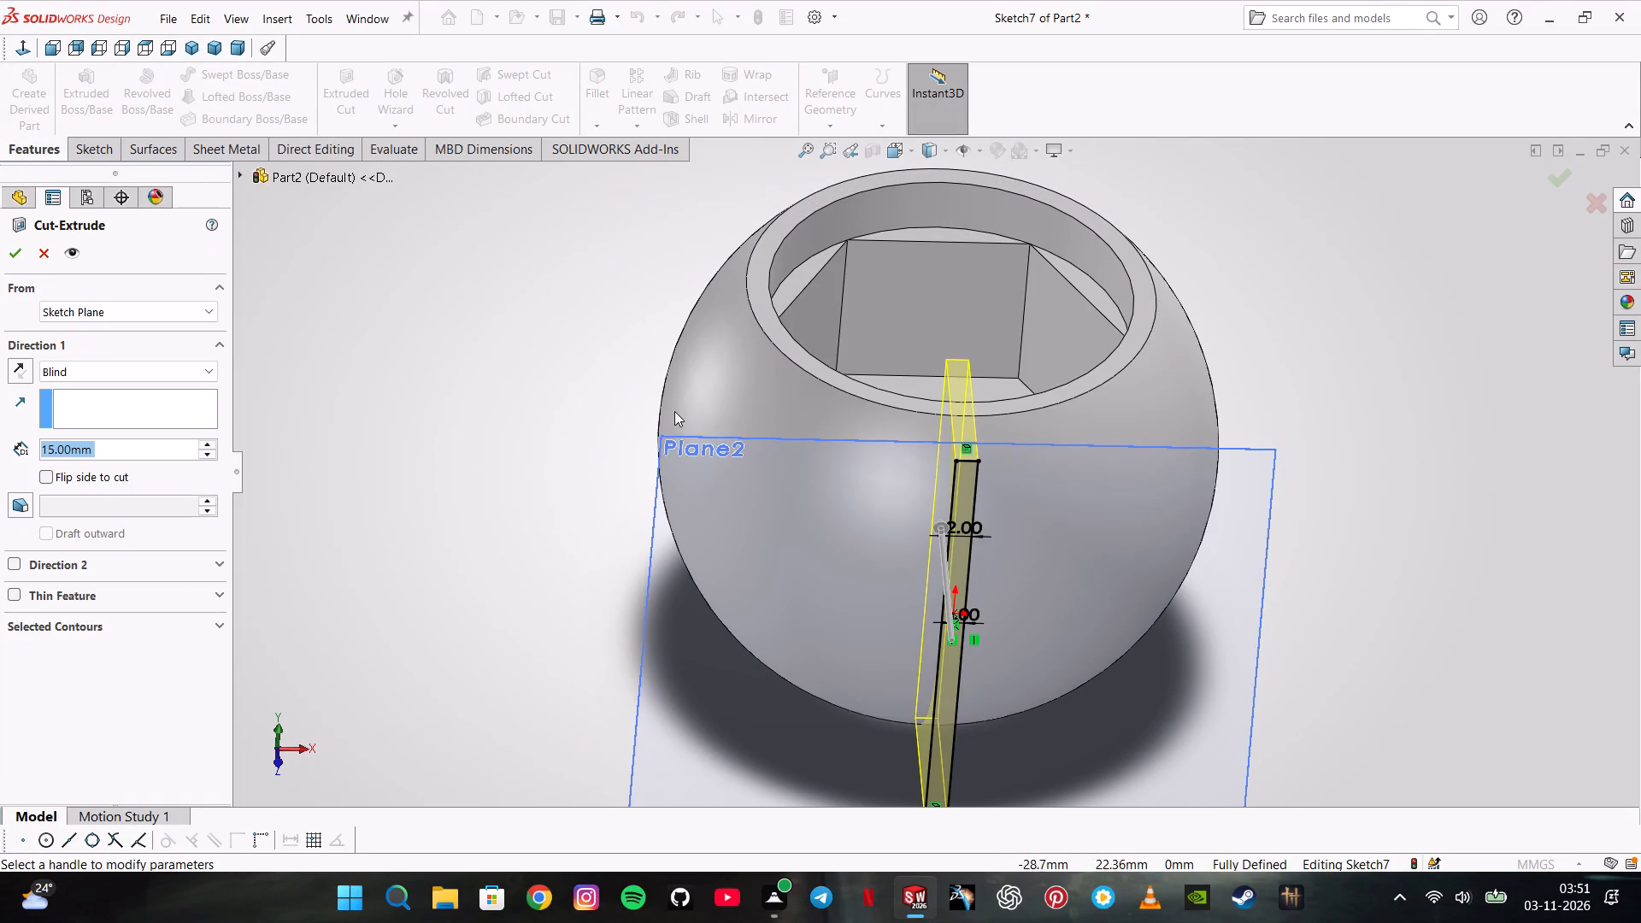
middle_drag(762, 453, 725, 501)
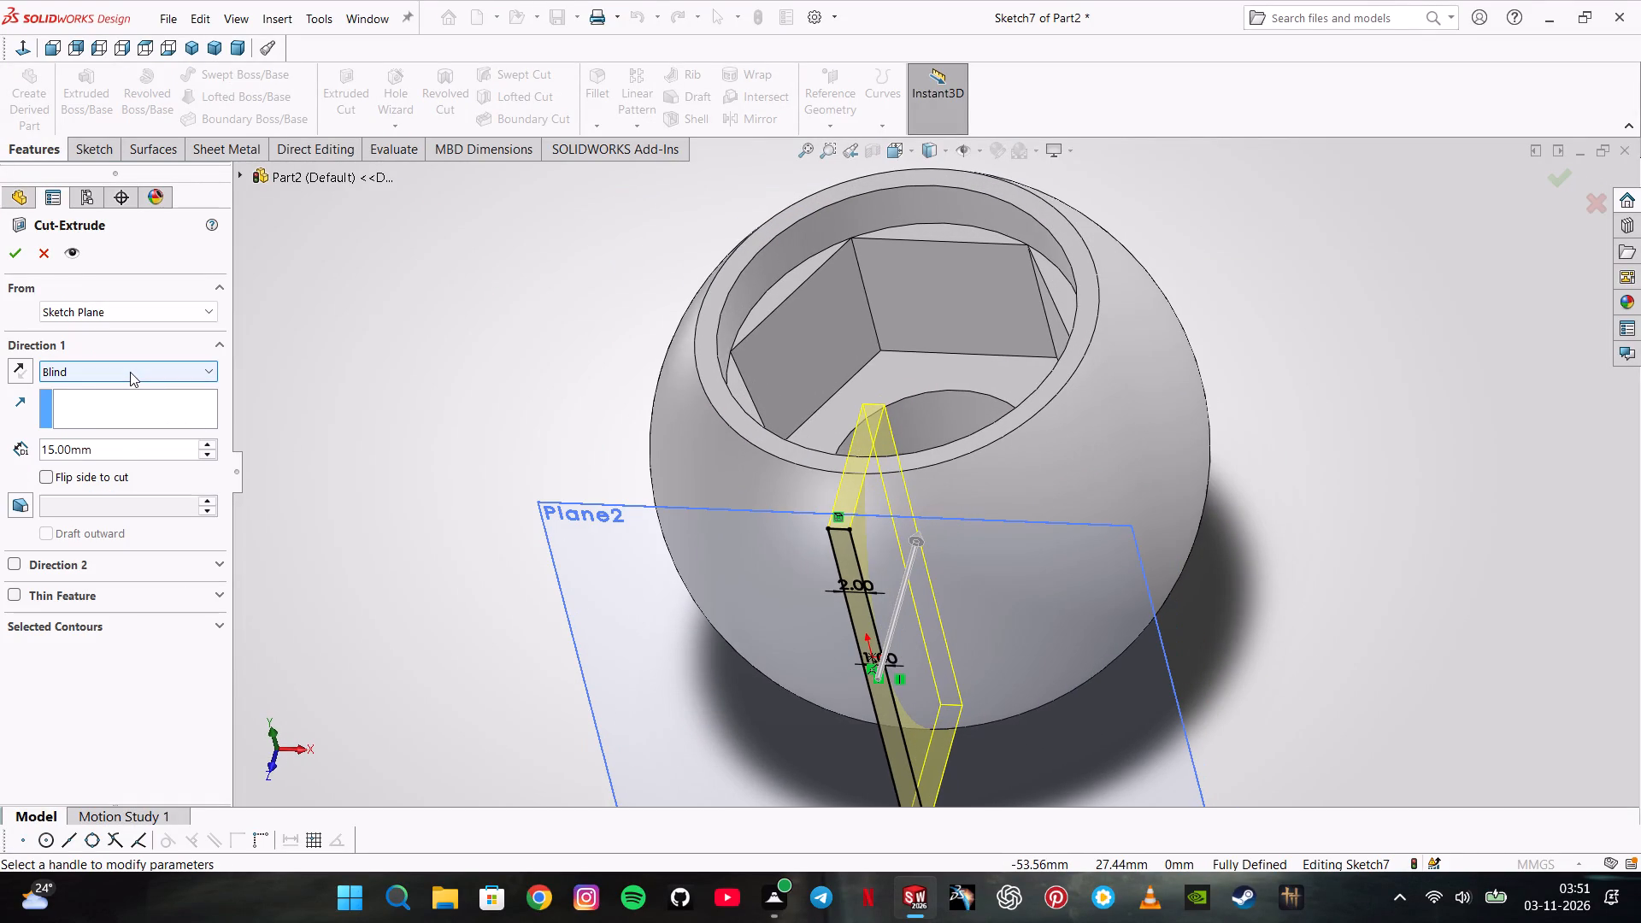
click(130, 372)
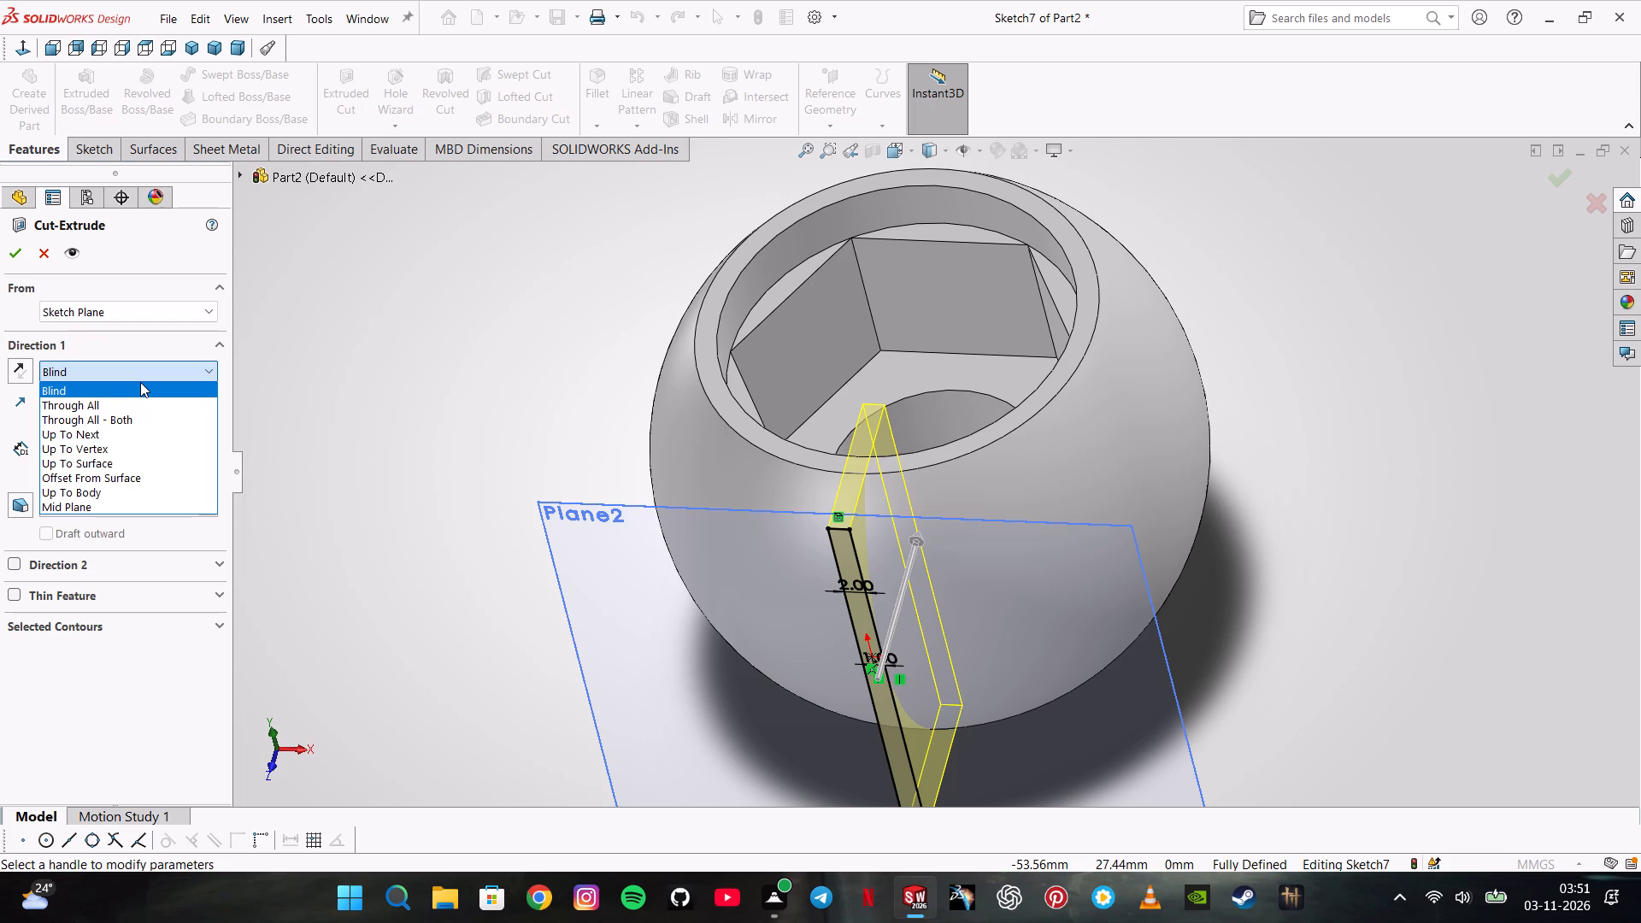
click(140, 382)
click(0, 425)
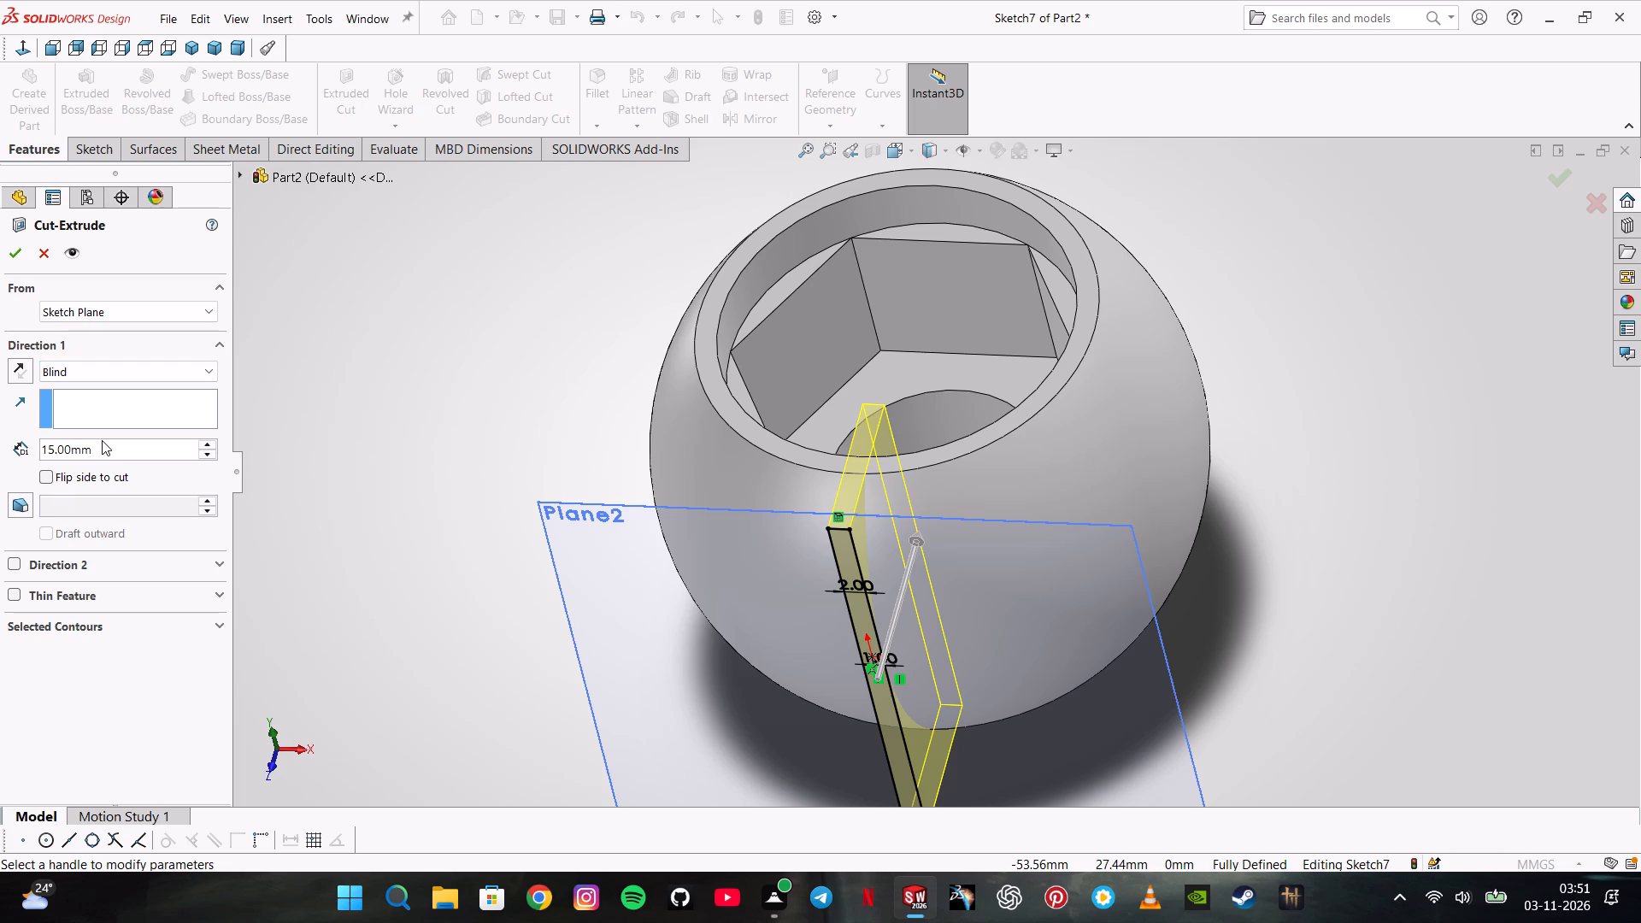
click(102, 440)
double_click(122, 452)
text(1.)
key(0)
key(Return)
key(Return)
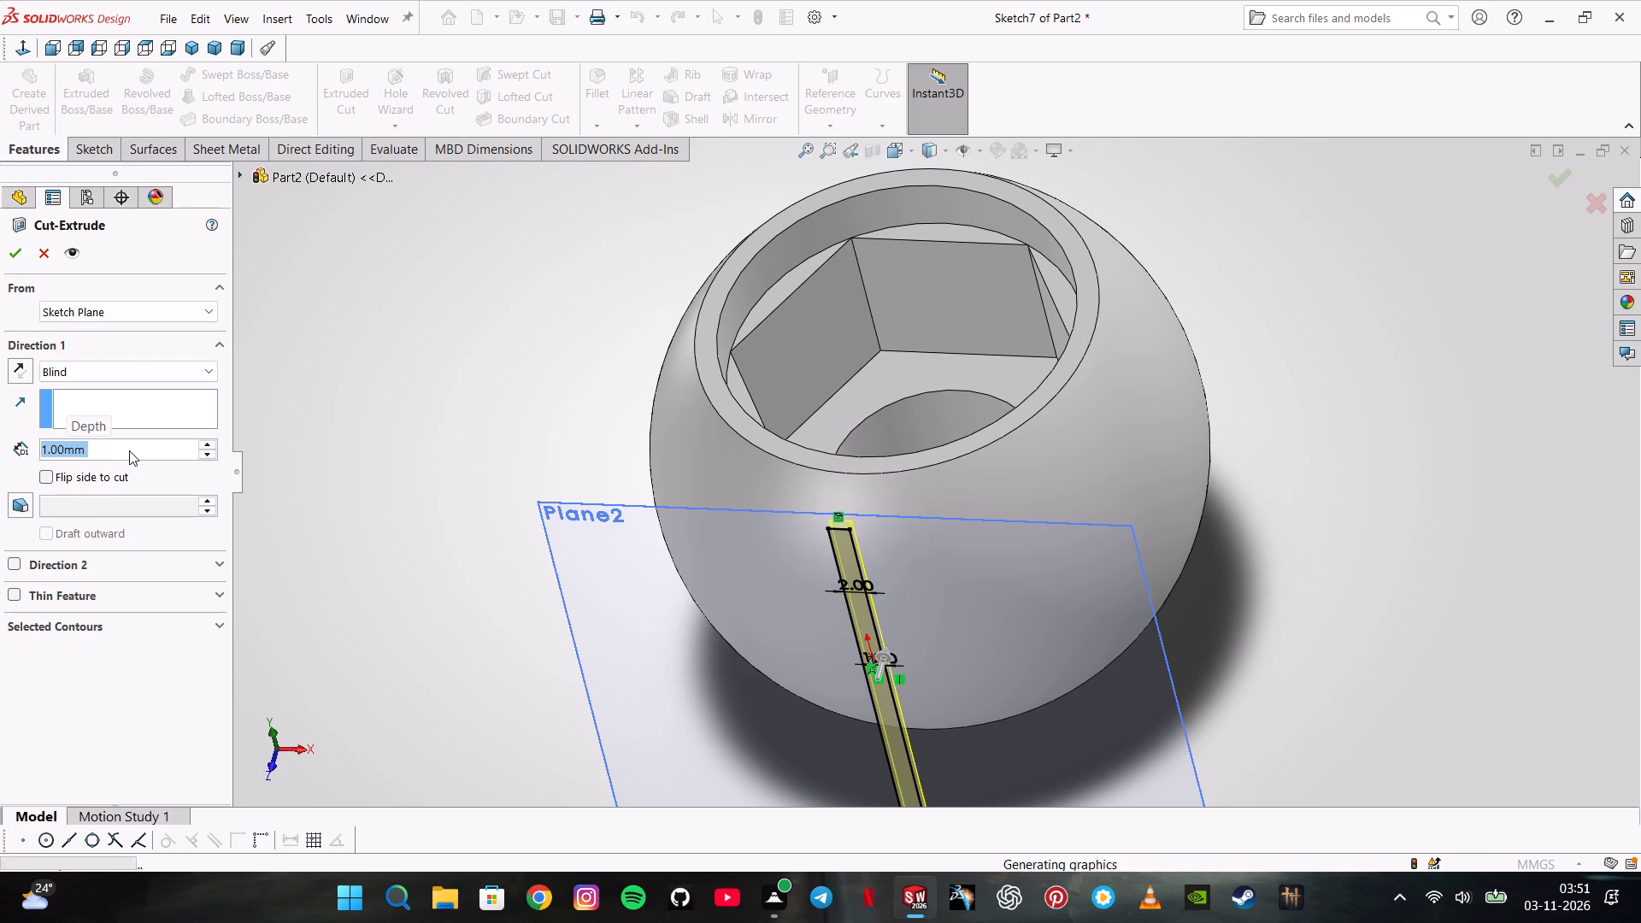
Undo the cut-extrude of the 2 mm wide strip, returning to its sketch.
middle_drag(394, 583, 411, 533)
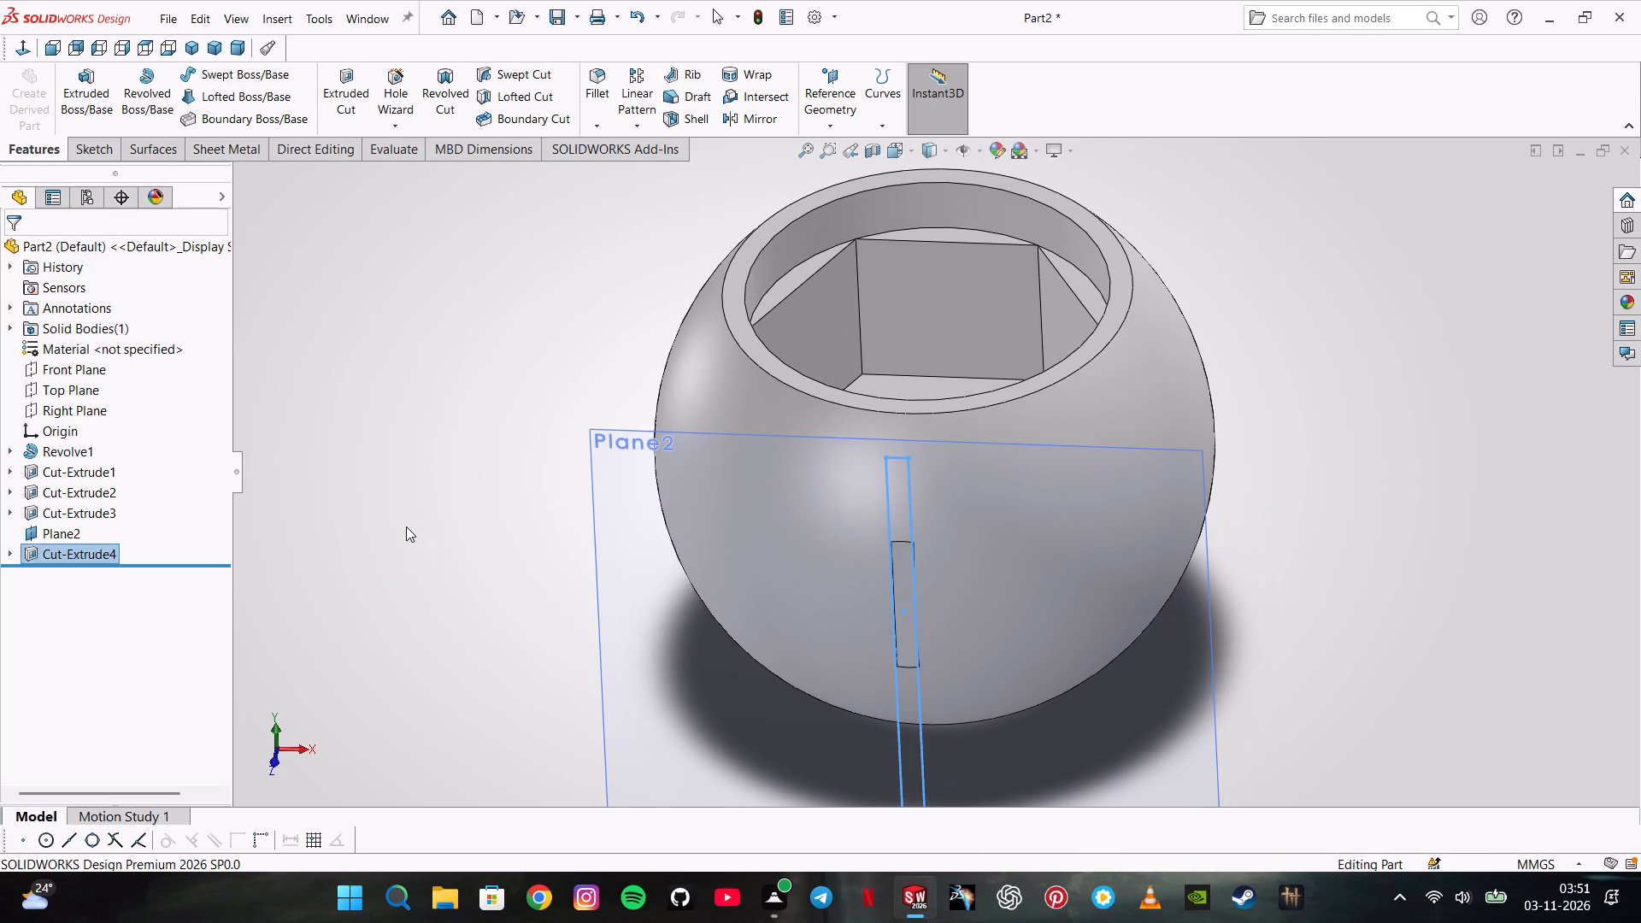
key(ctrl+z)
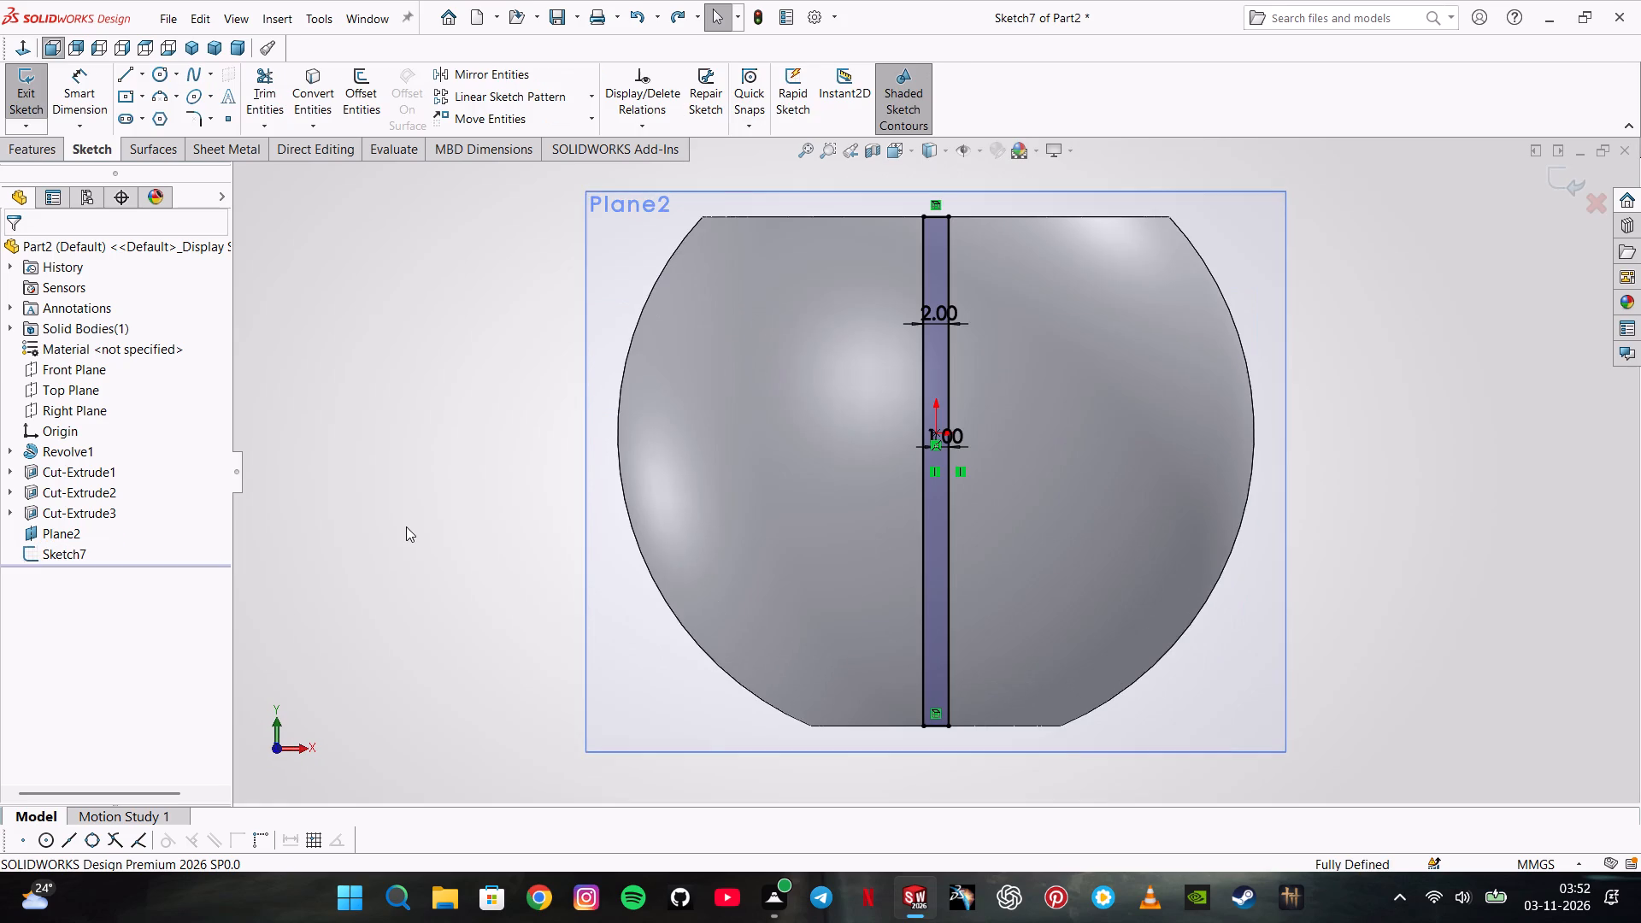
Search for the Wrap tool.
middle_drag(638, 426, 531, 519)
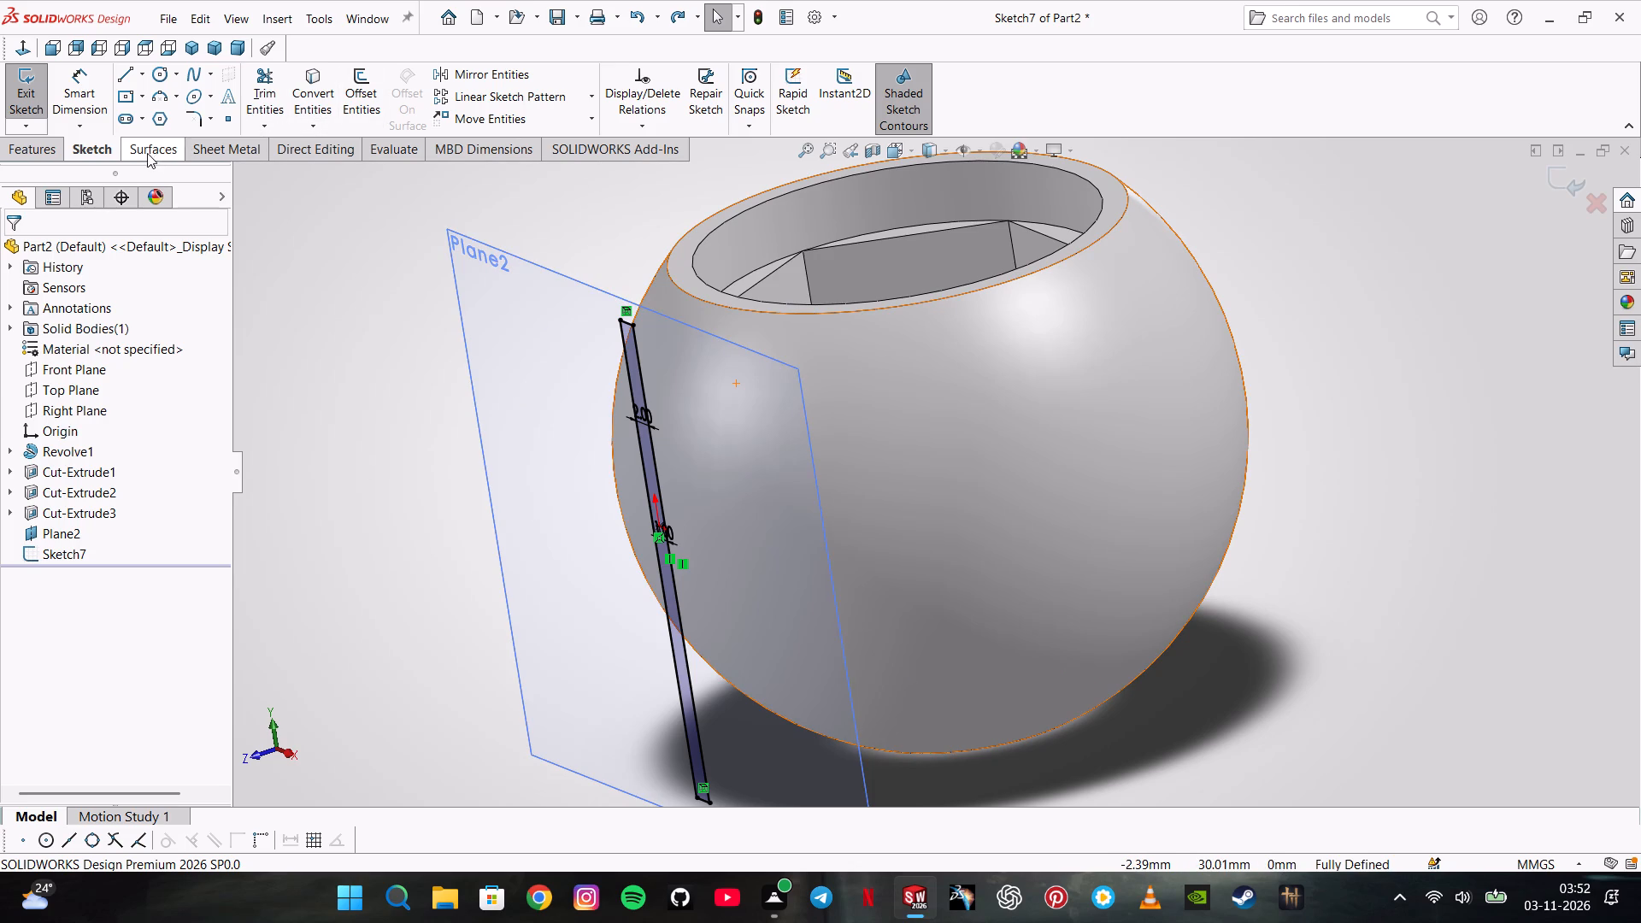
click(1333, 14)
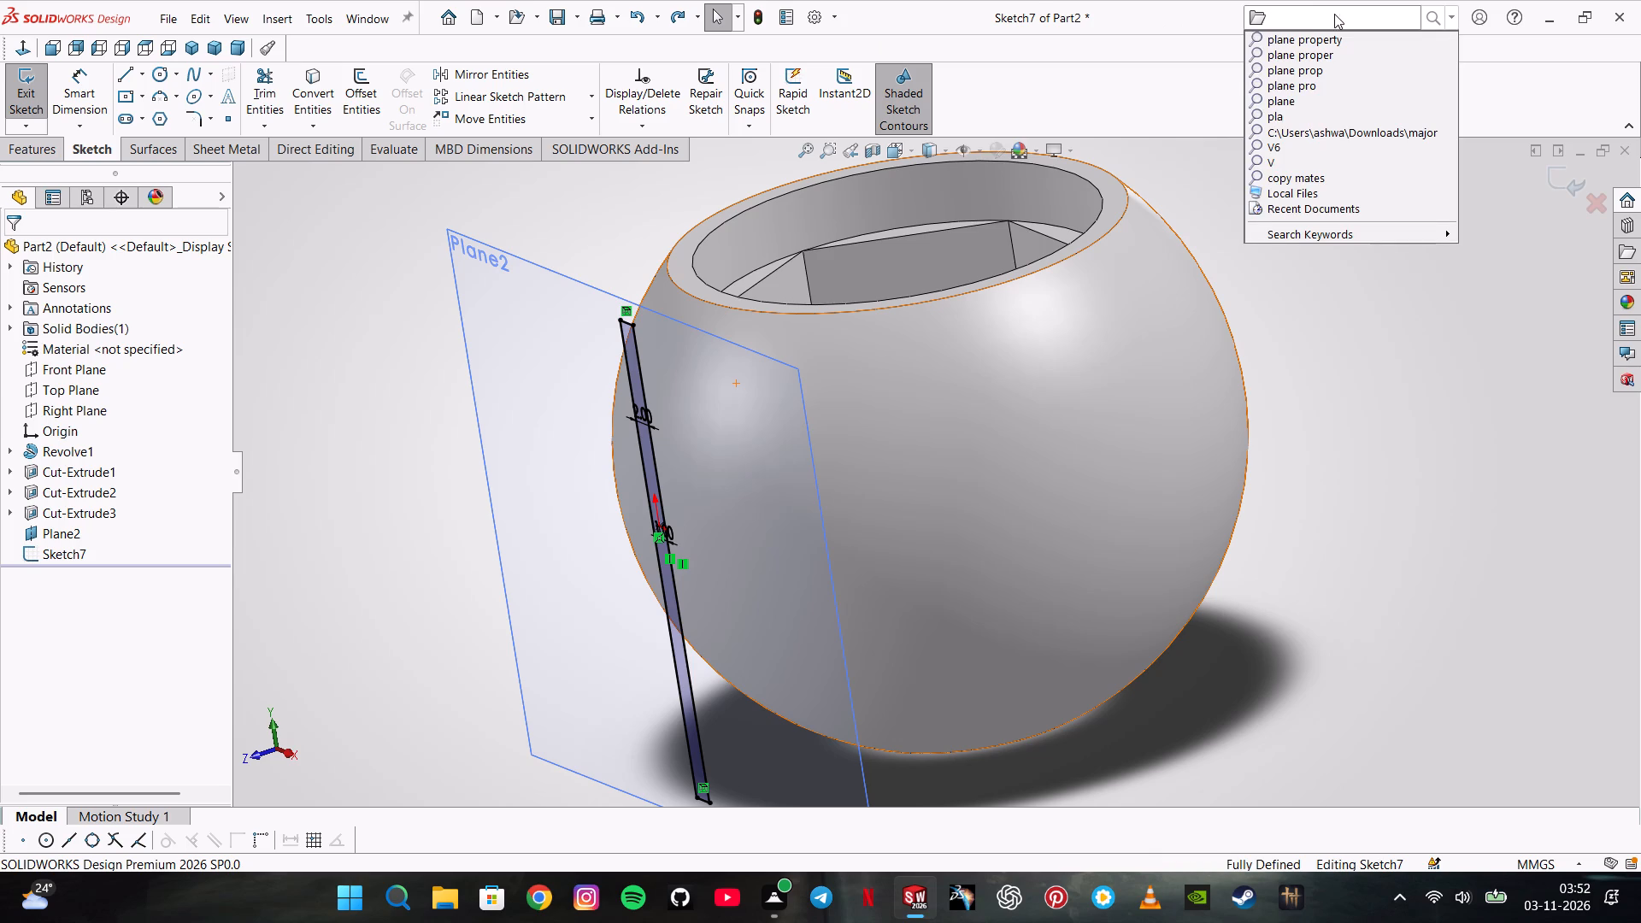
key(w)
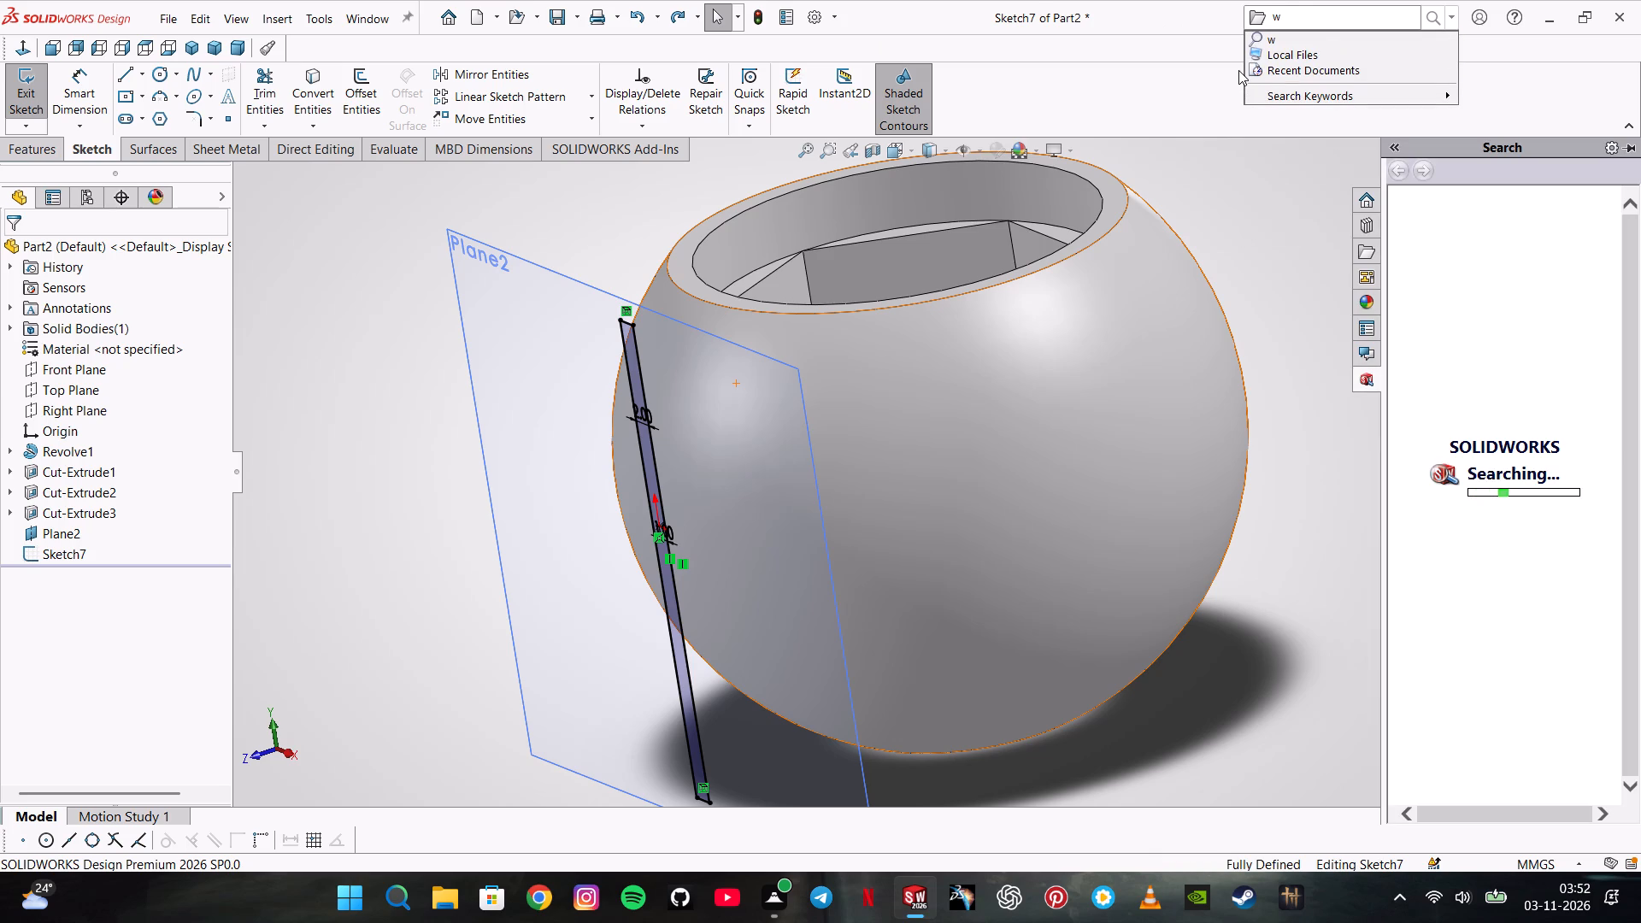
key(r)
key(a)
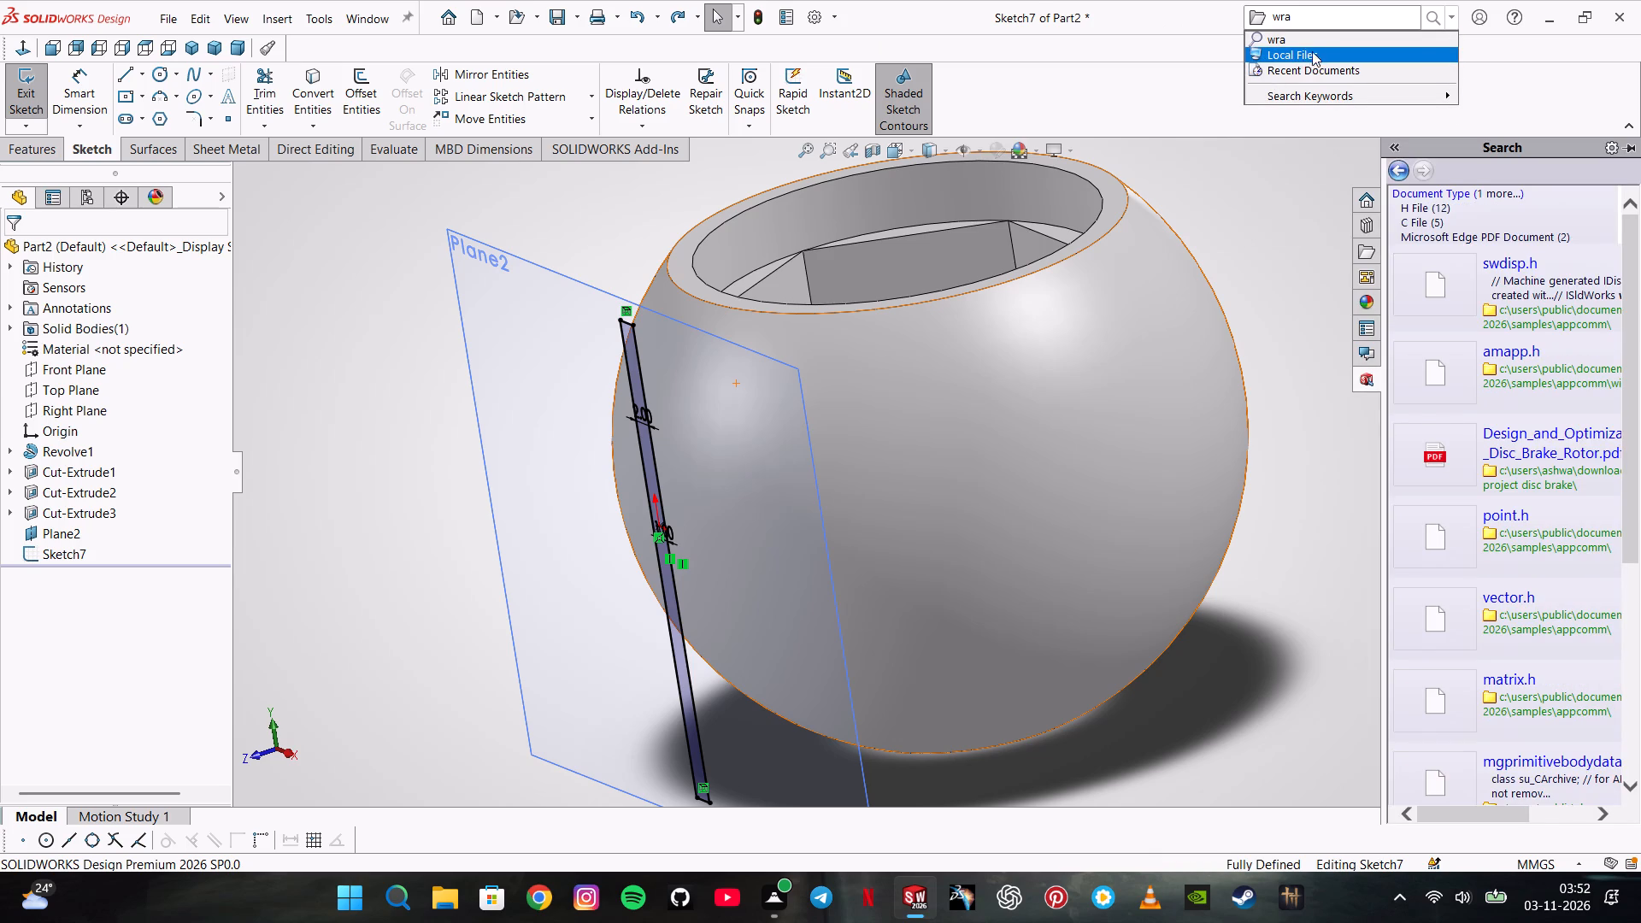
key(o)
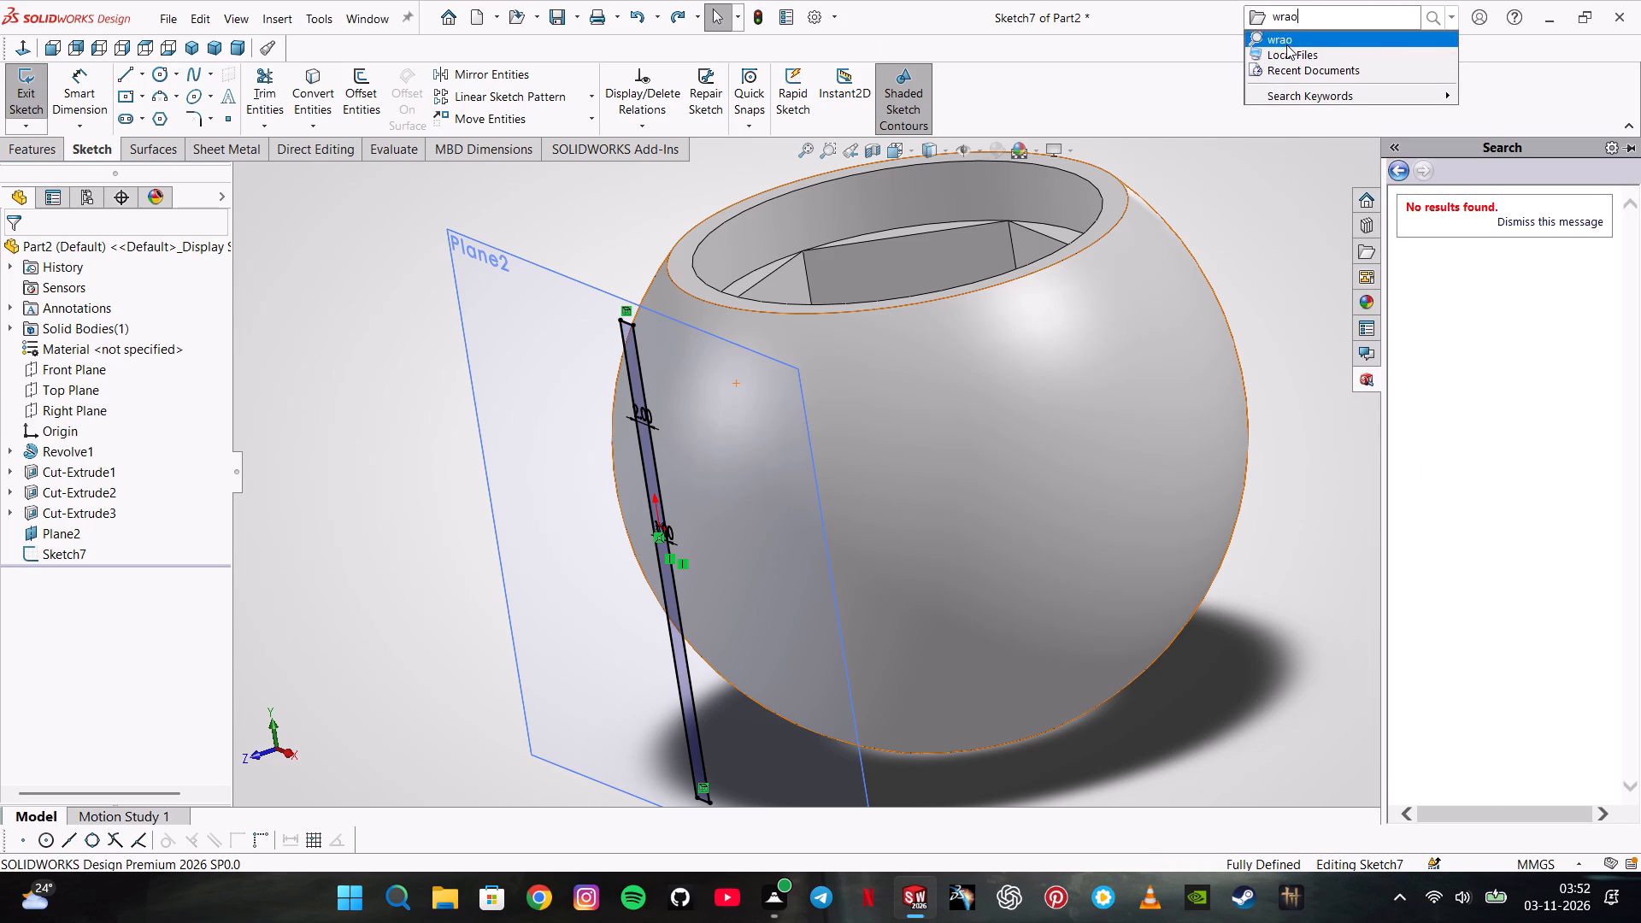
click(1286, 44)
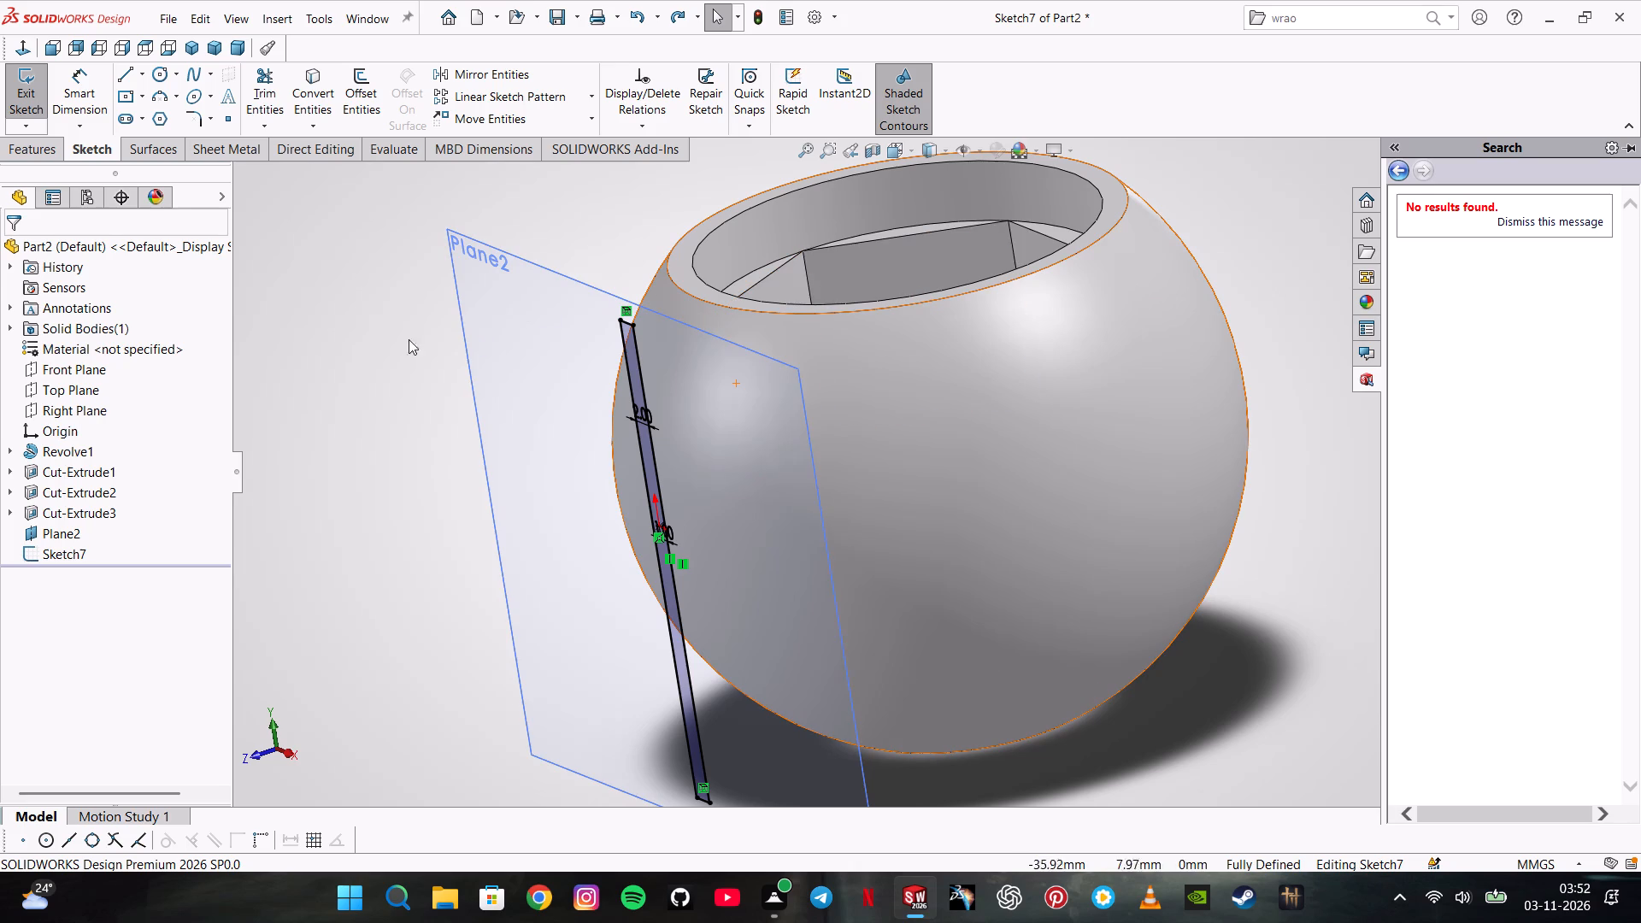
click(369, 341)
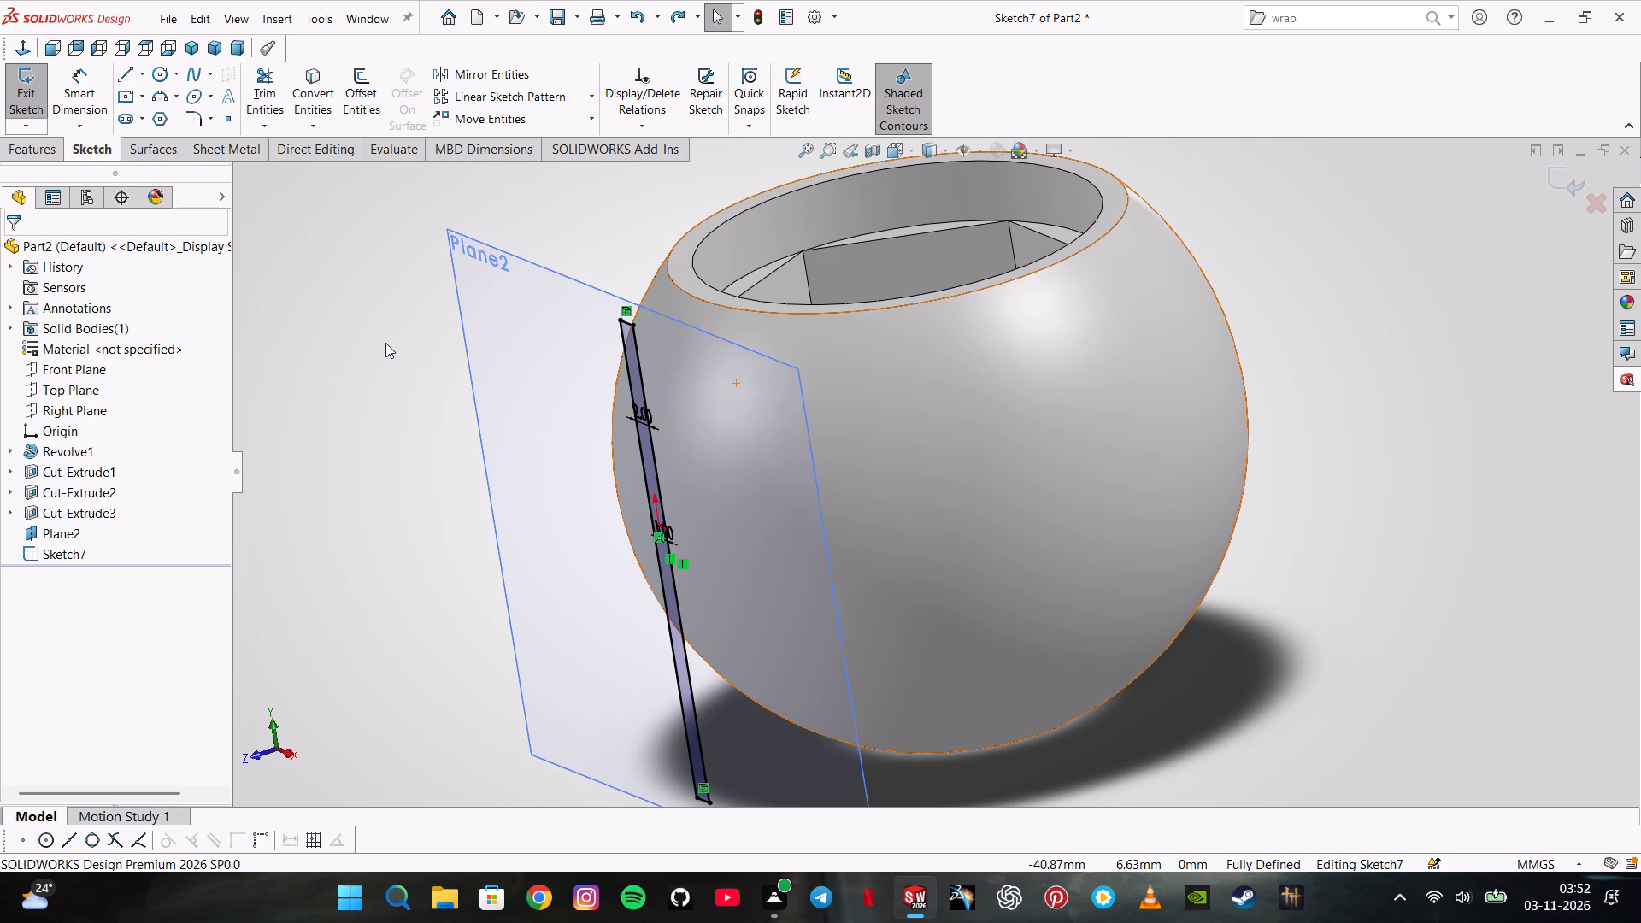
Exit the strip sketch on Plane2, keeping its closed 2 mm wide profile.
click(264, 9)
click(361, 93)
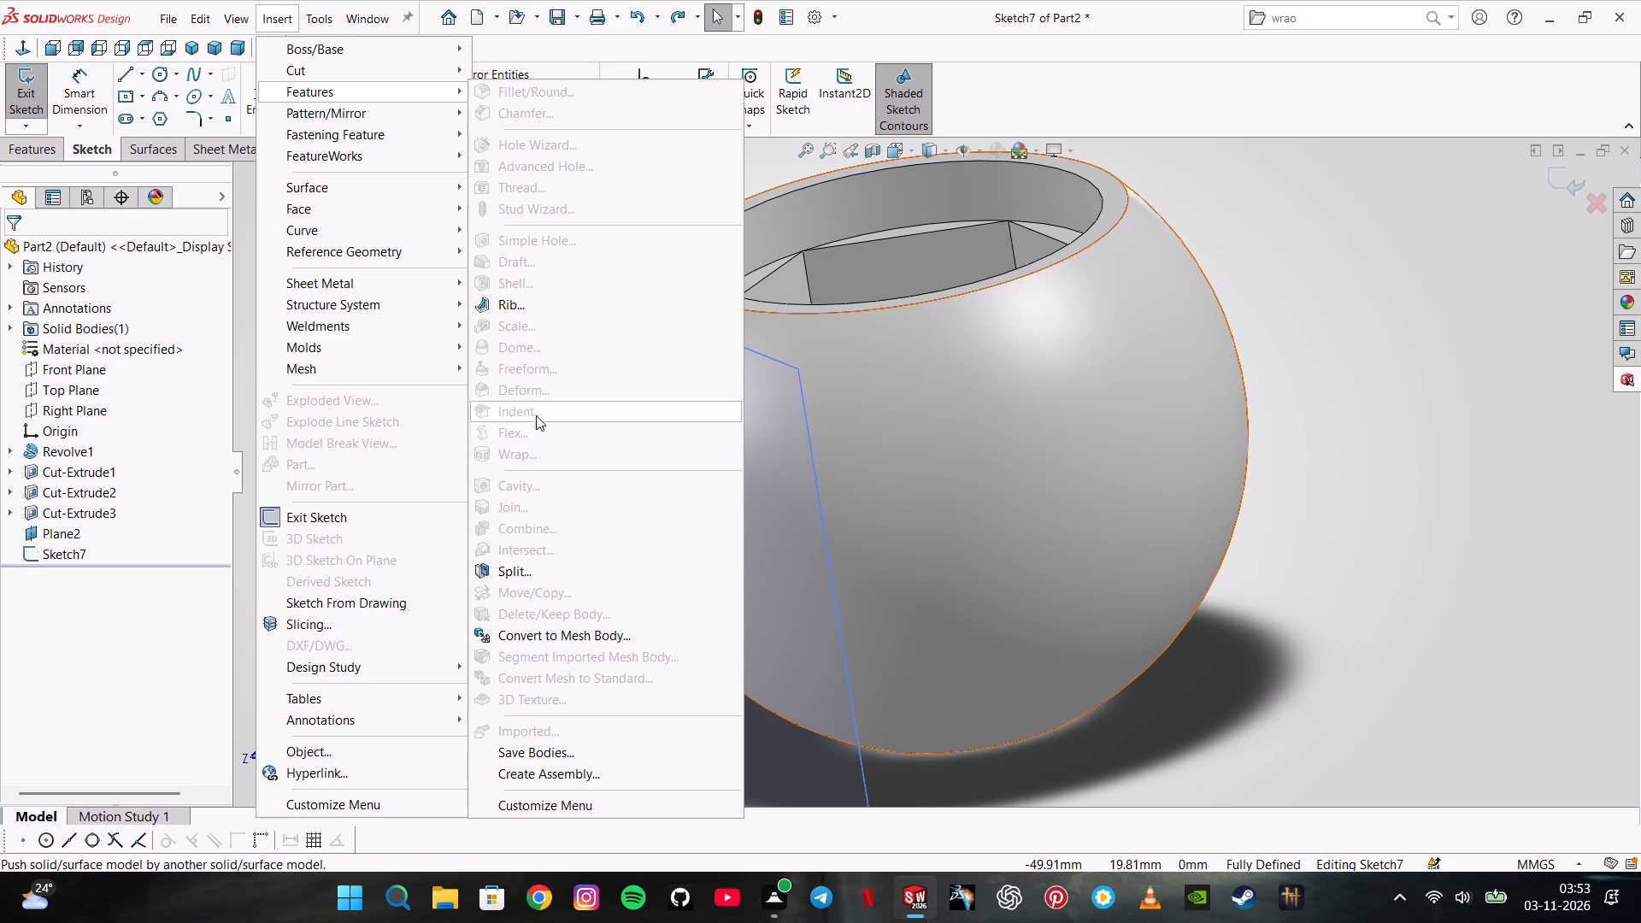
click(1574, 242)
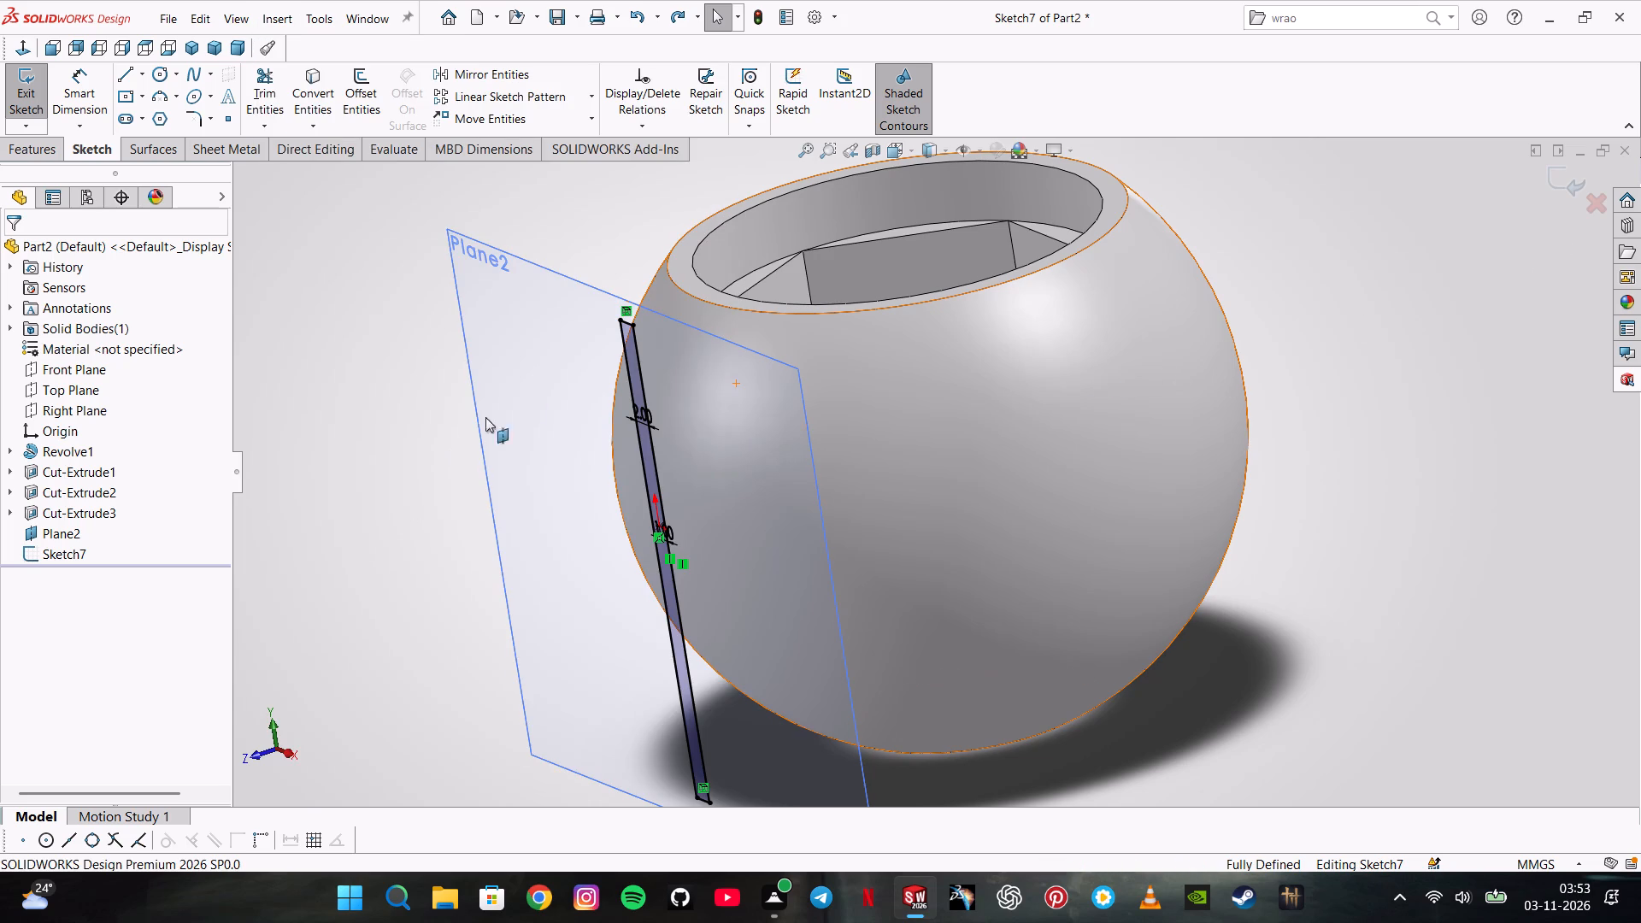
click(531, 387)
right_click(485, 419)
click(285, 490)
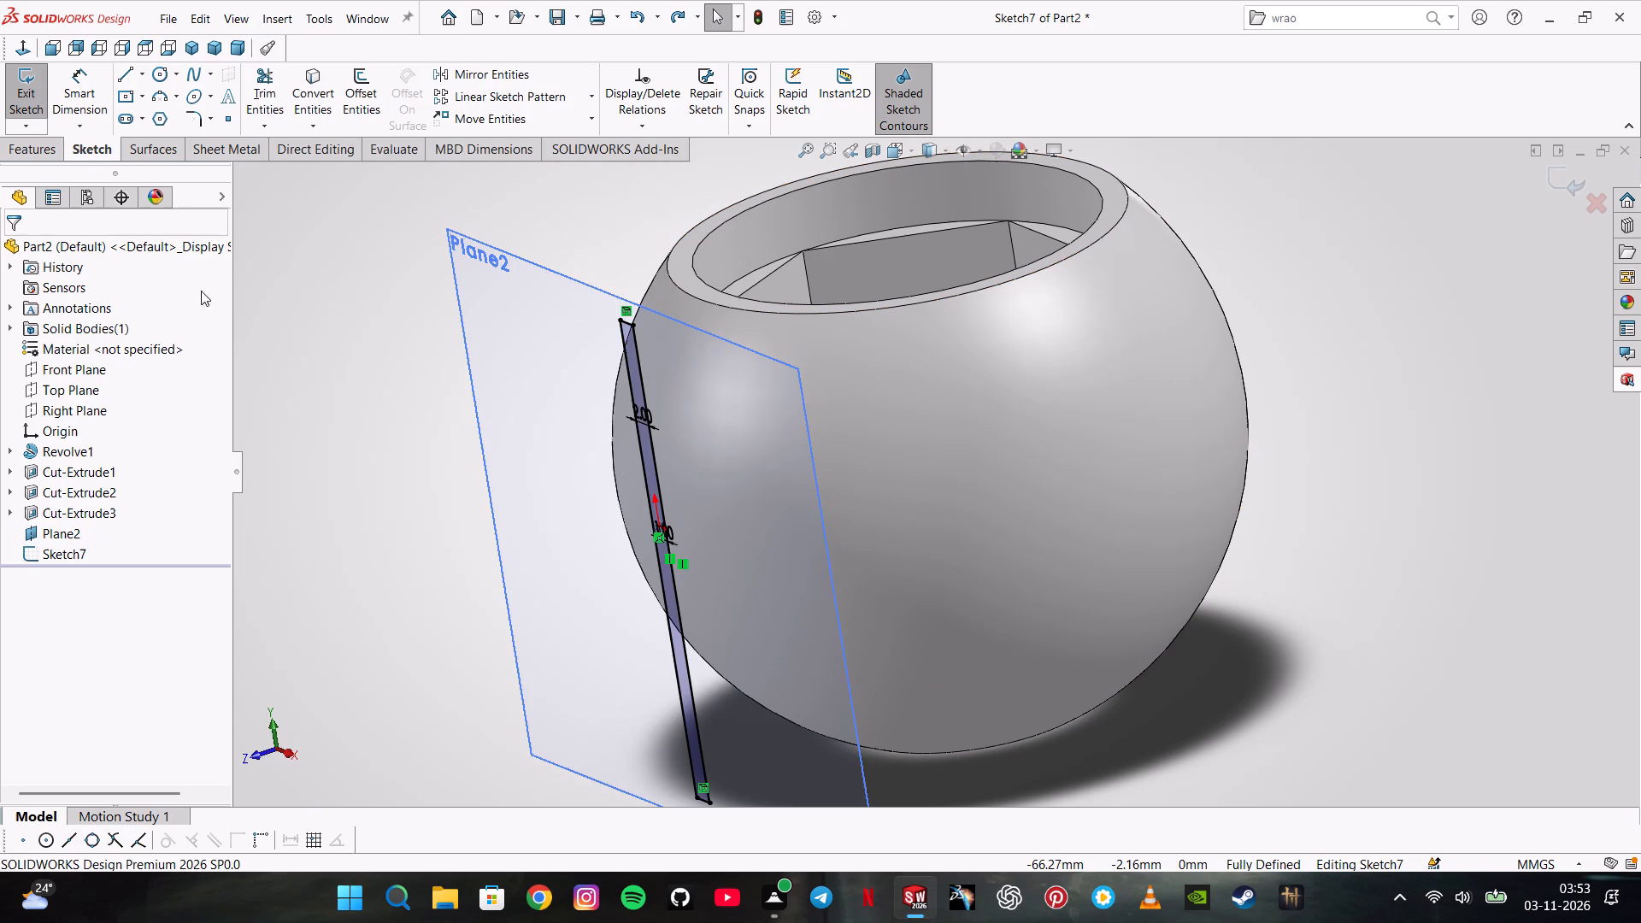
click(9, 83)
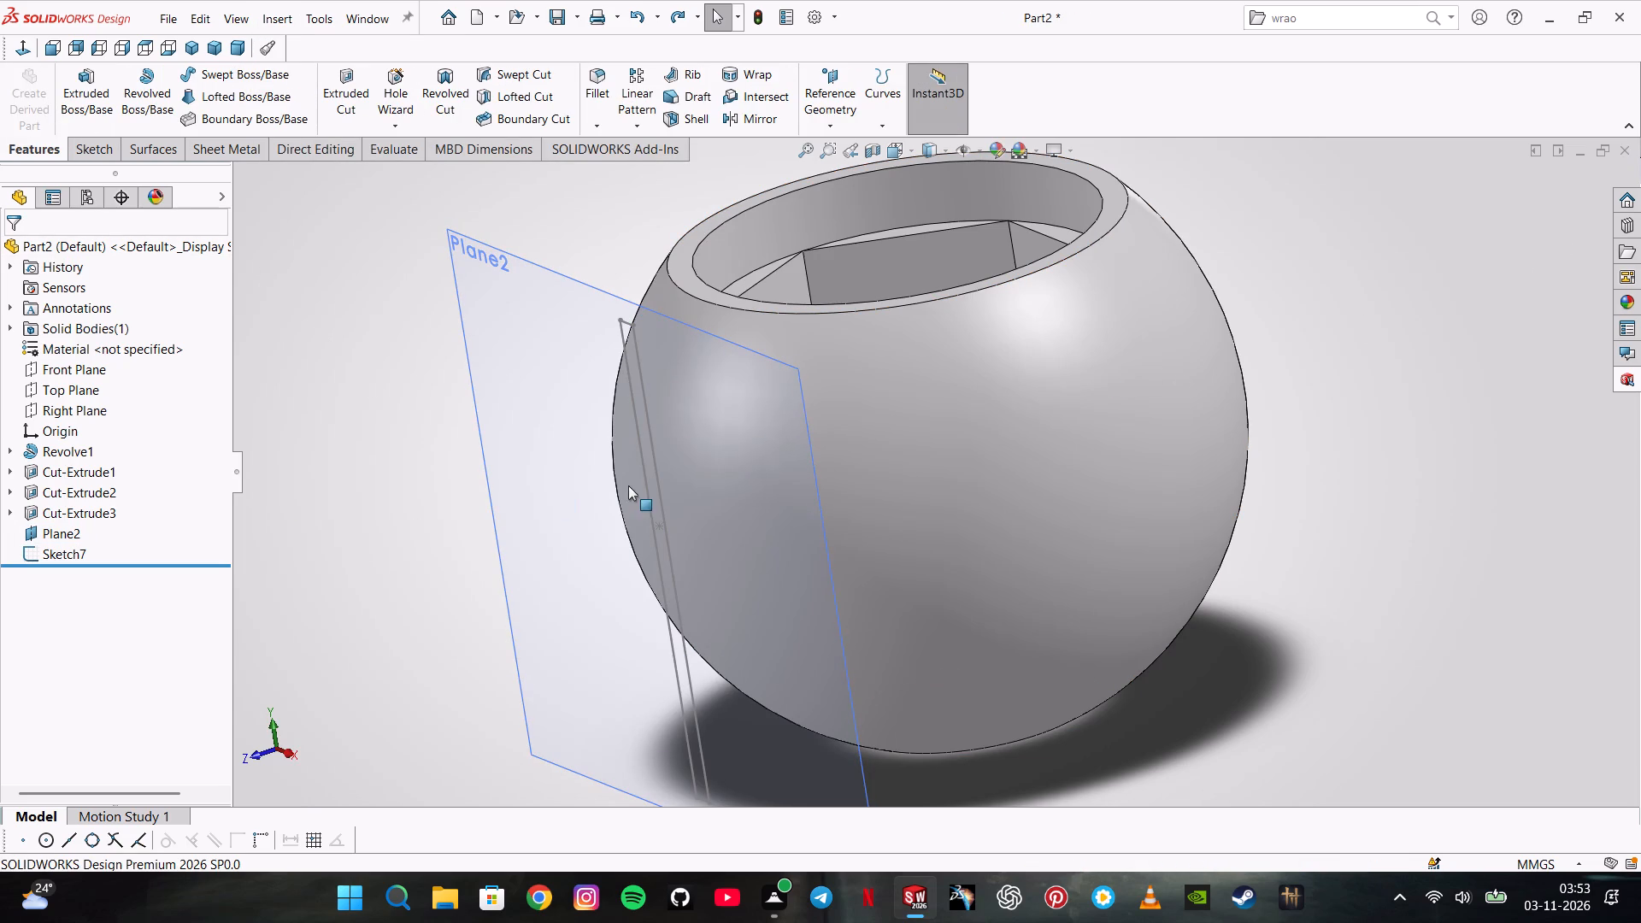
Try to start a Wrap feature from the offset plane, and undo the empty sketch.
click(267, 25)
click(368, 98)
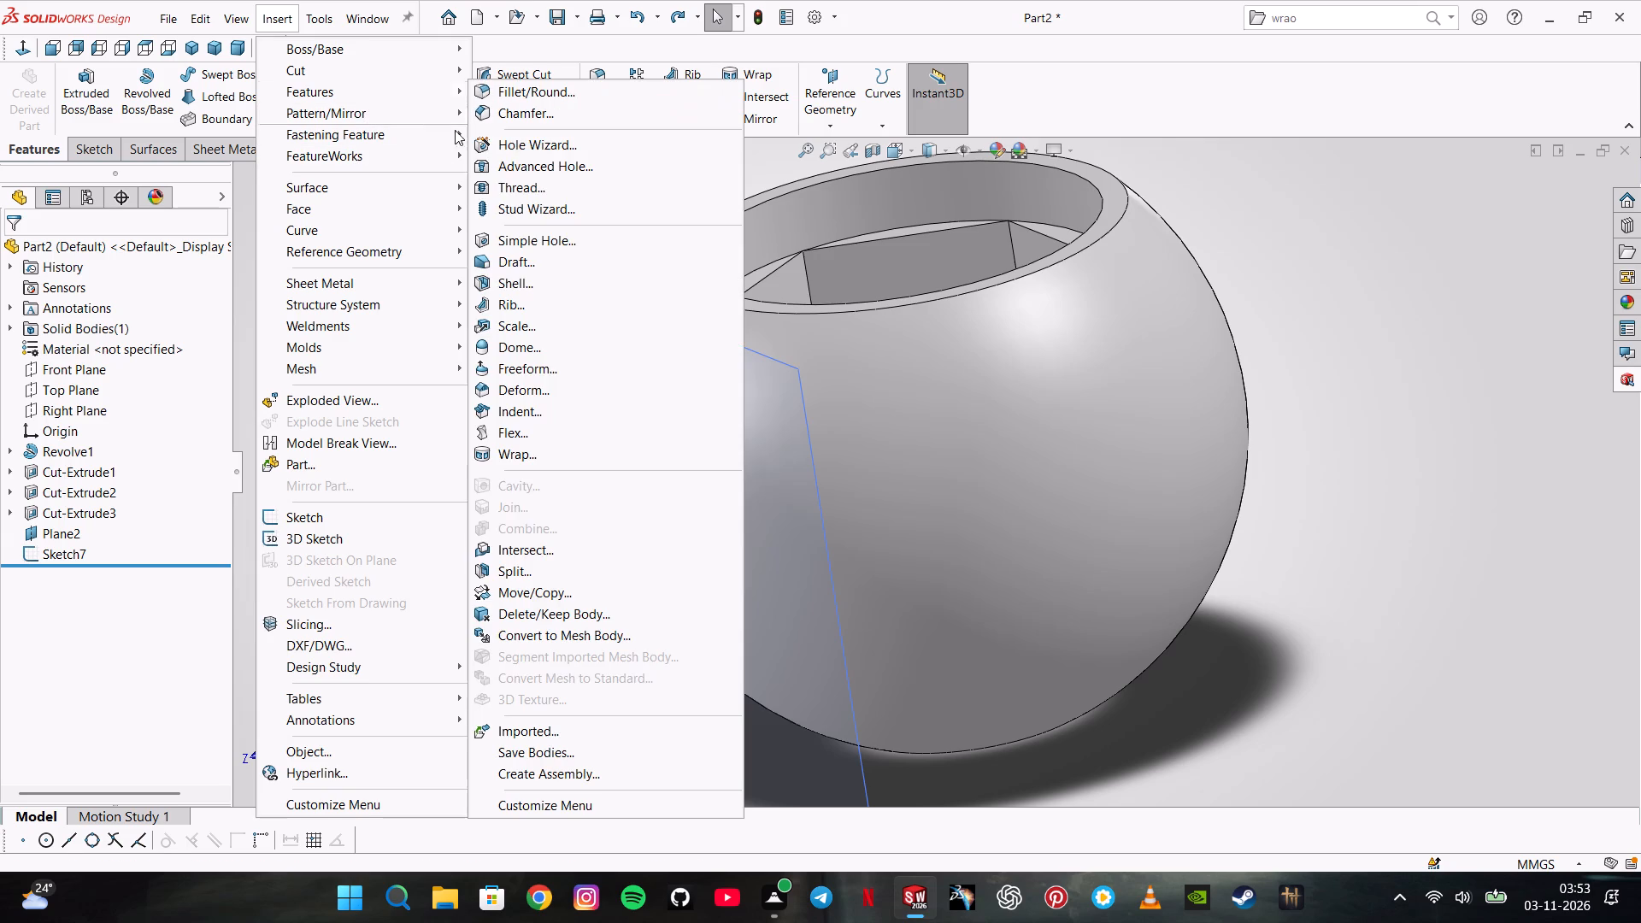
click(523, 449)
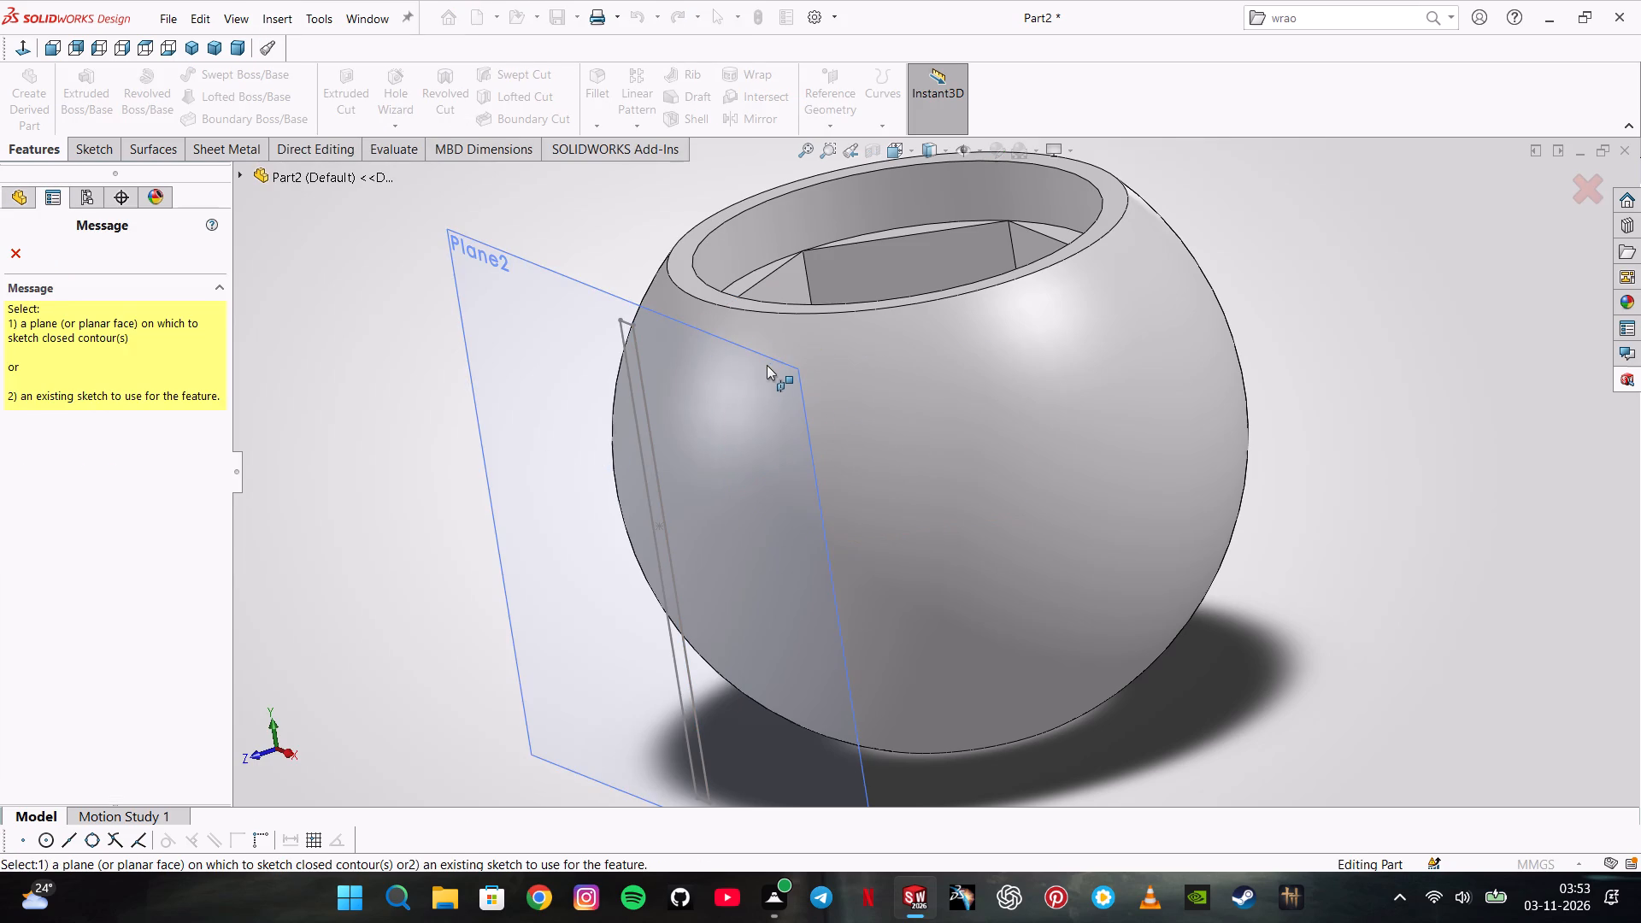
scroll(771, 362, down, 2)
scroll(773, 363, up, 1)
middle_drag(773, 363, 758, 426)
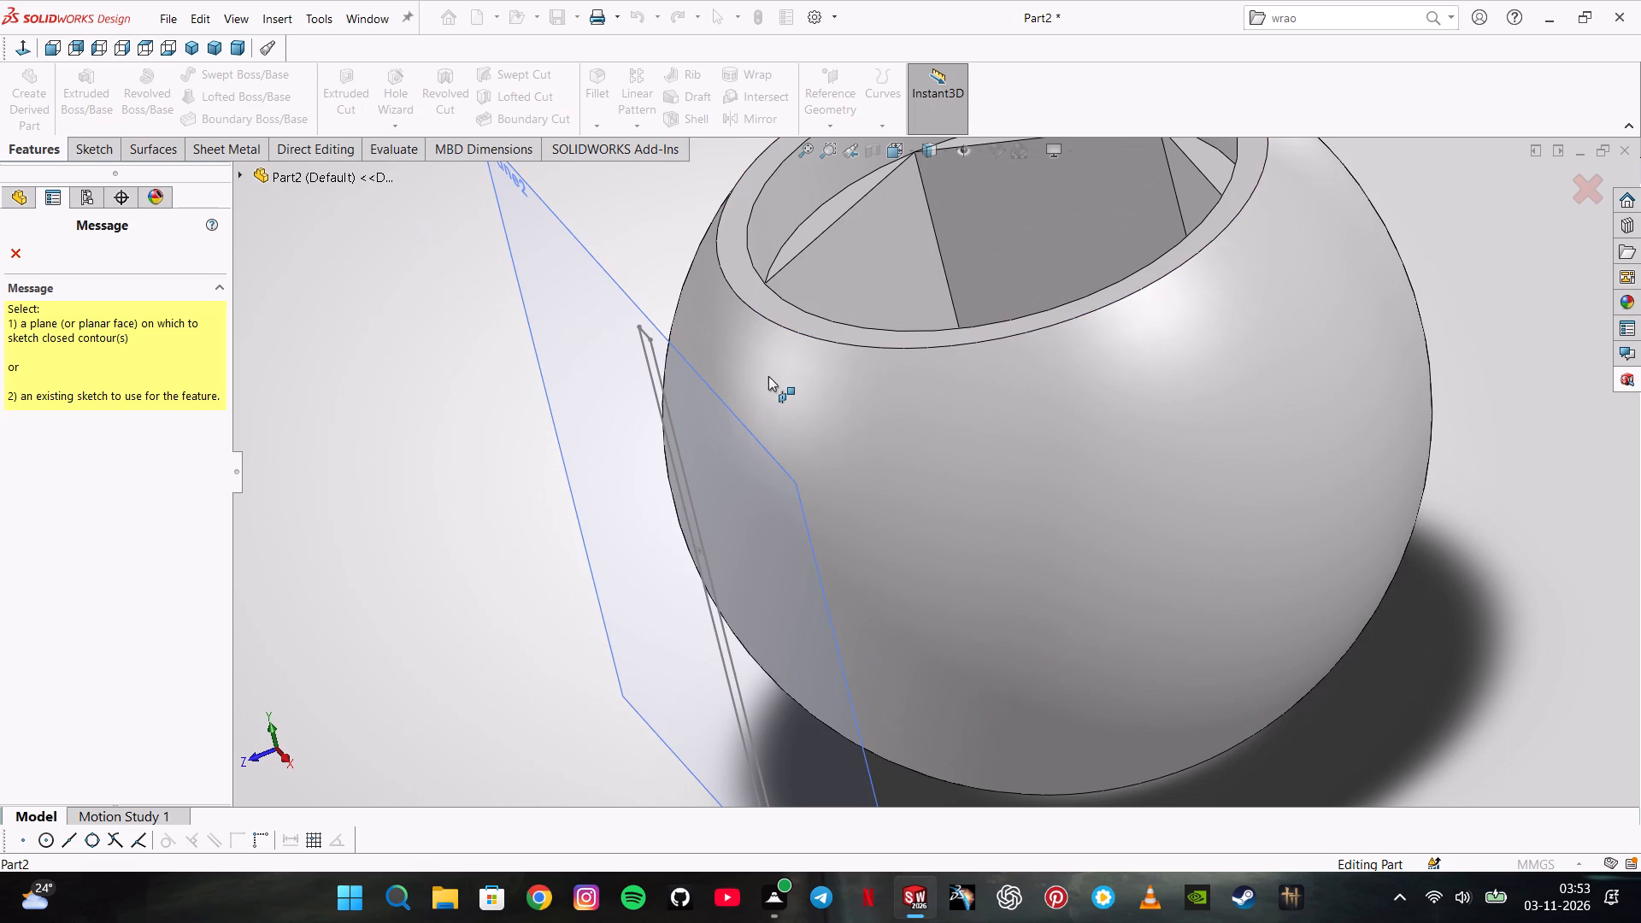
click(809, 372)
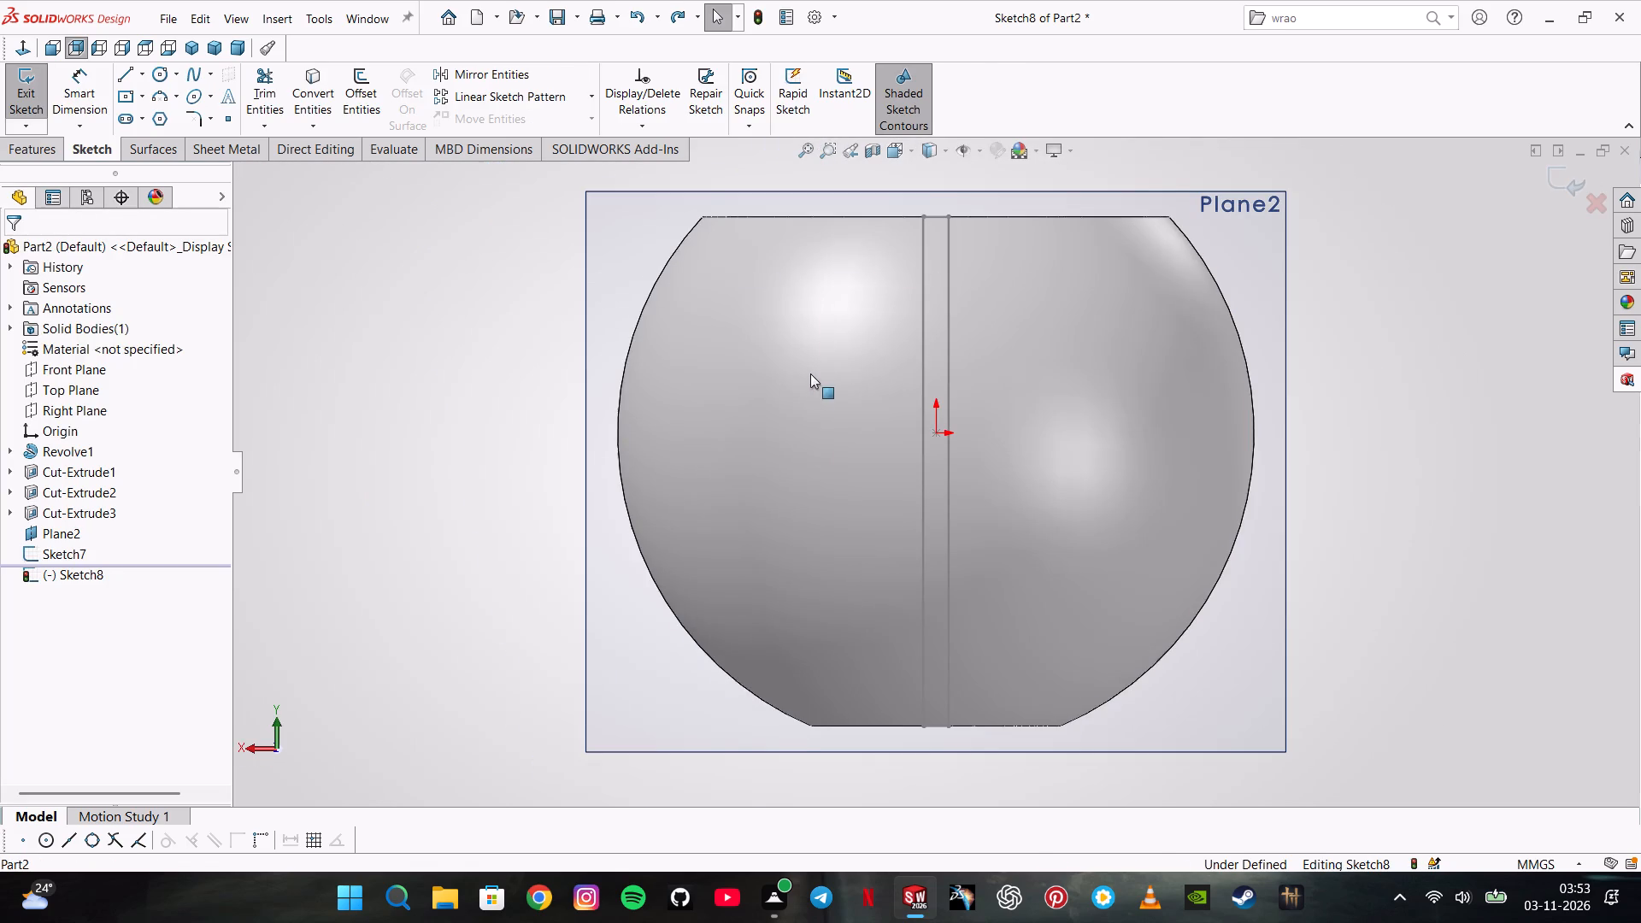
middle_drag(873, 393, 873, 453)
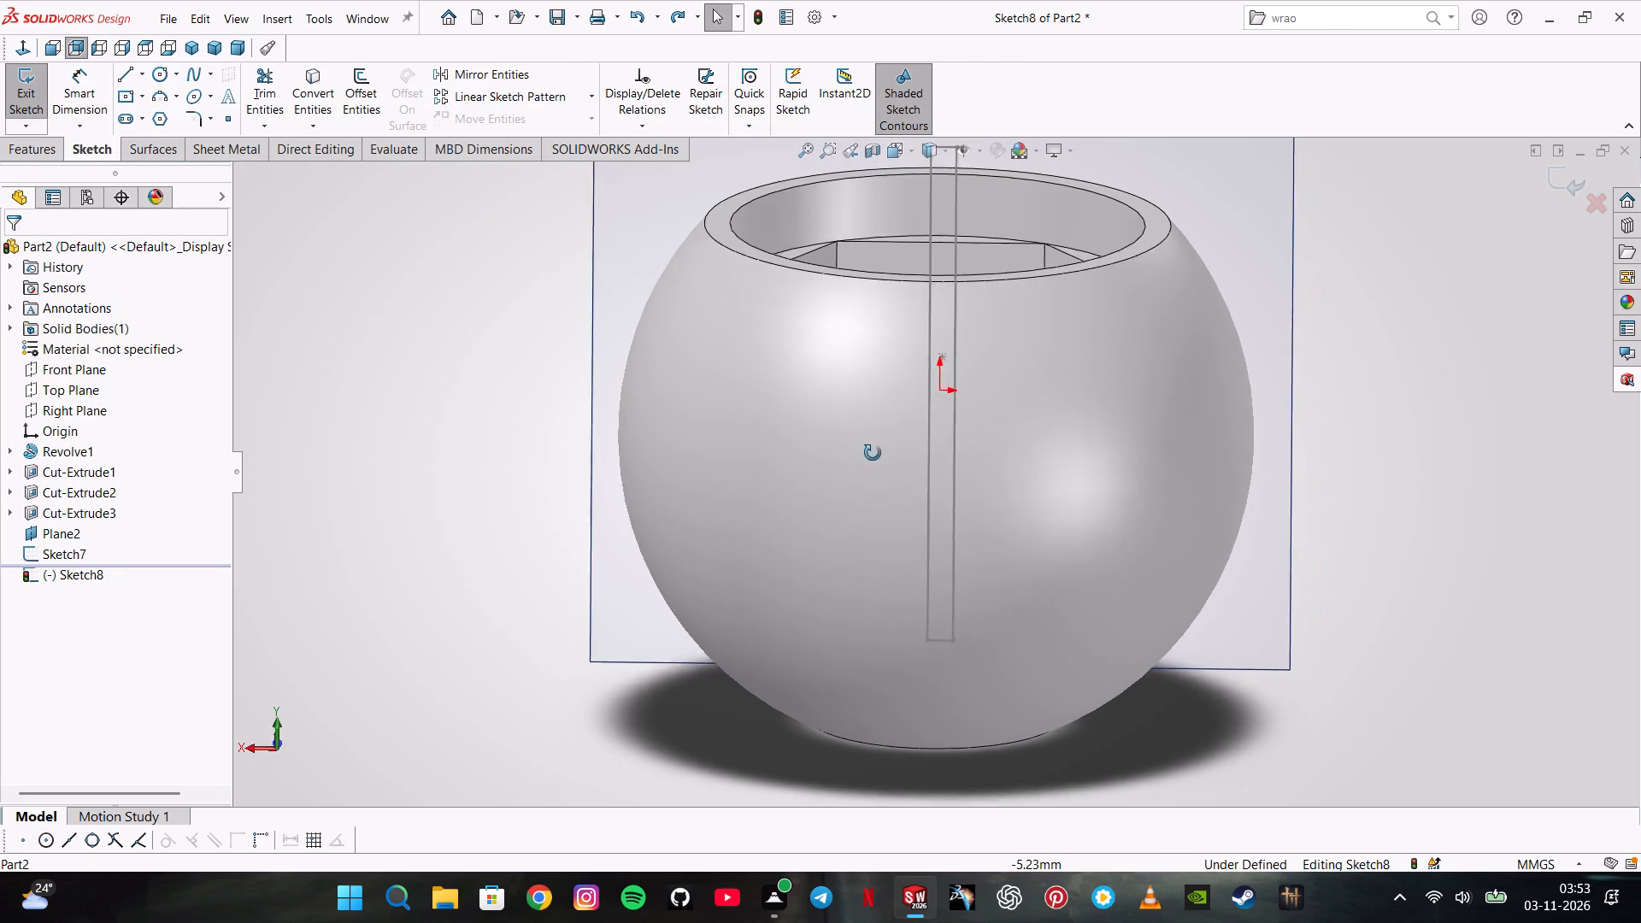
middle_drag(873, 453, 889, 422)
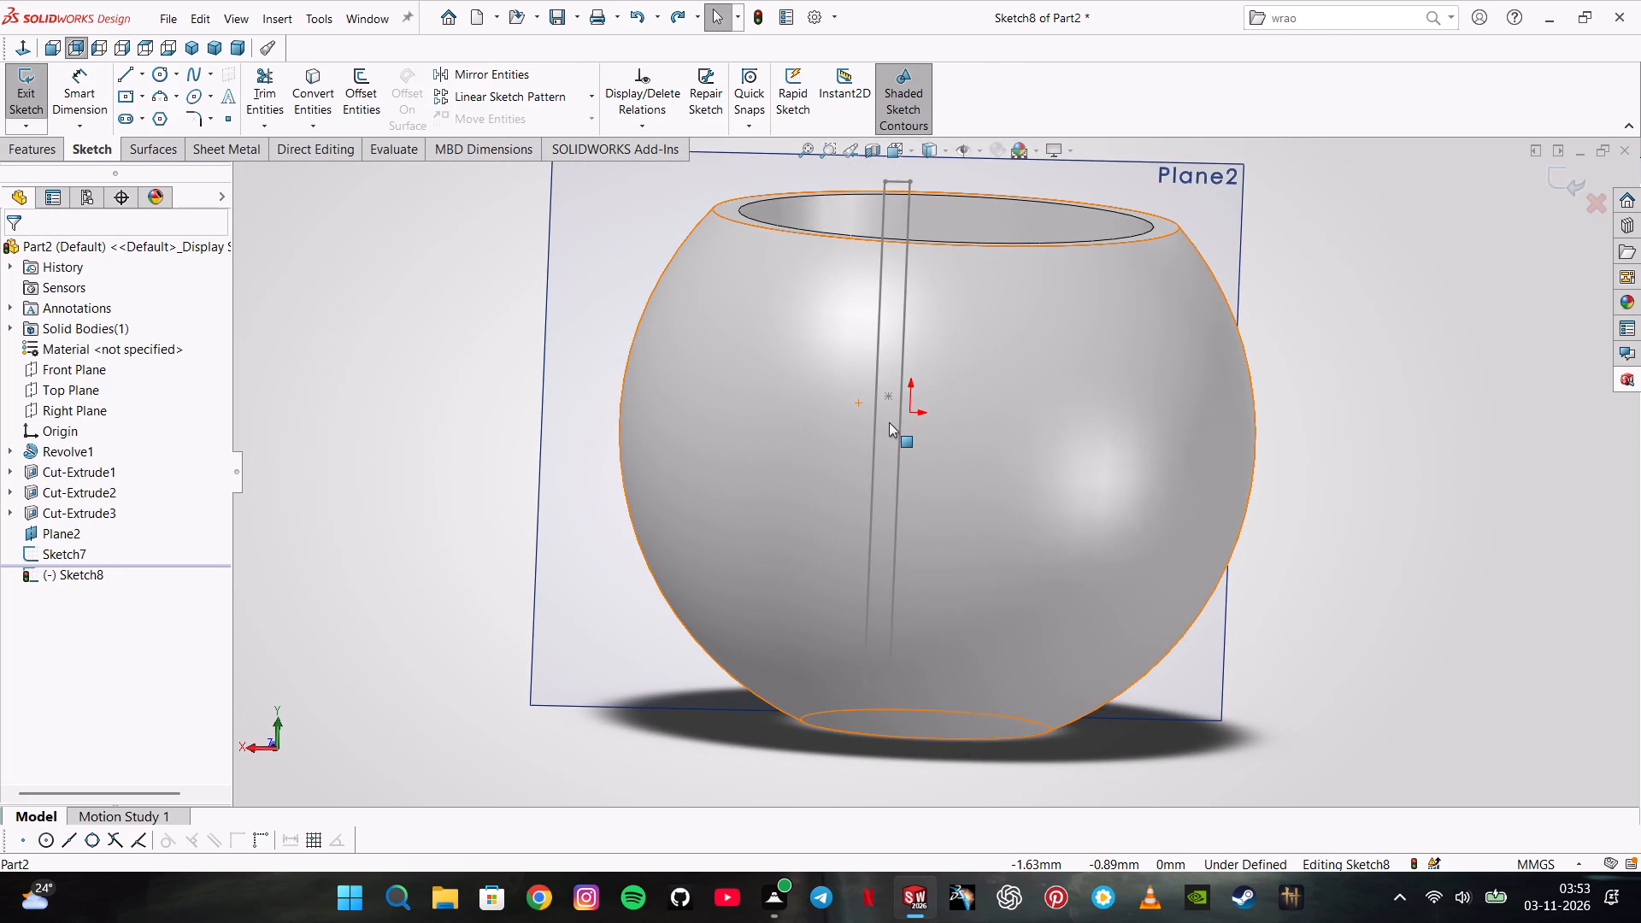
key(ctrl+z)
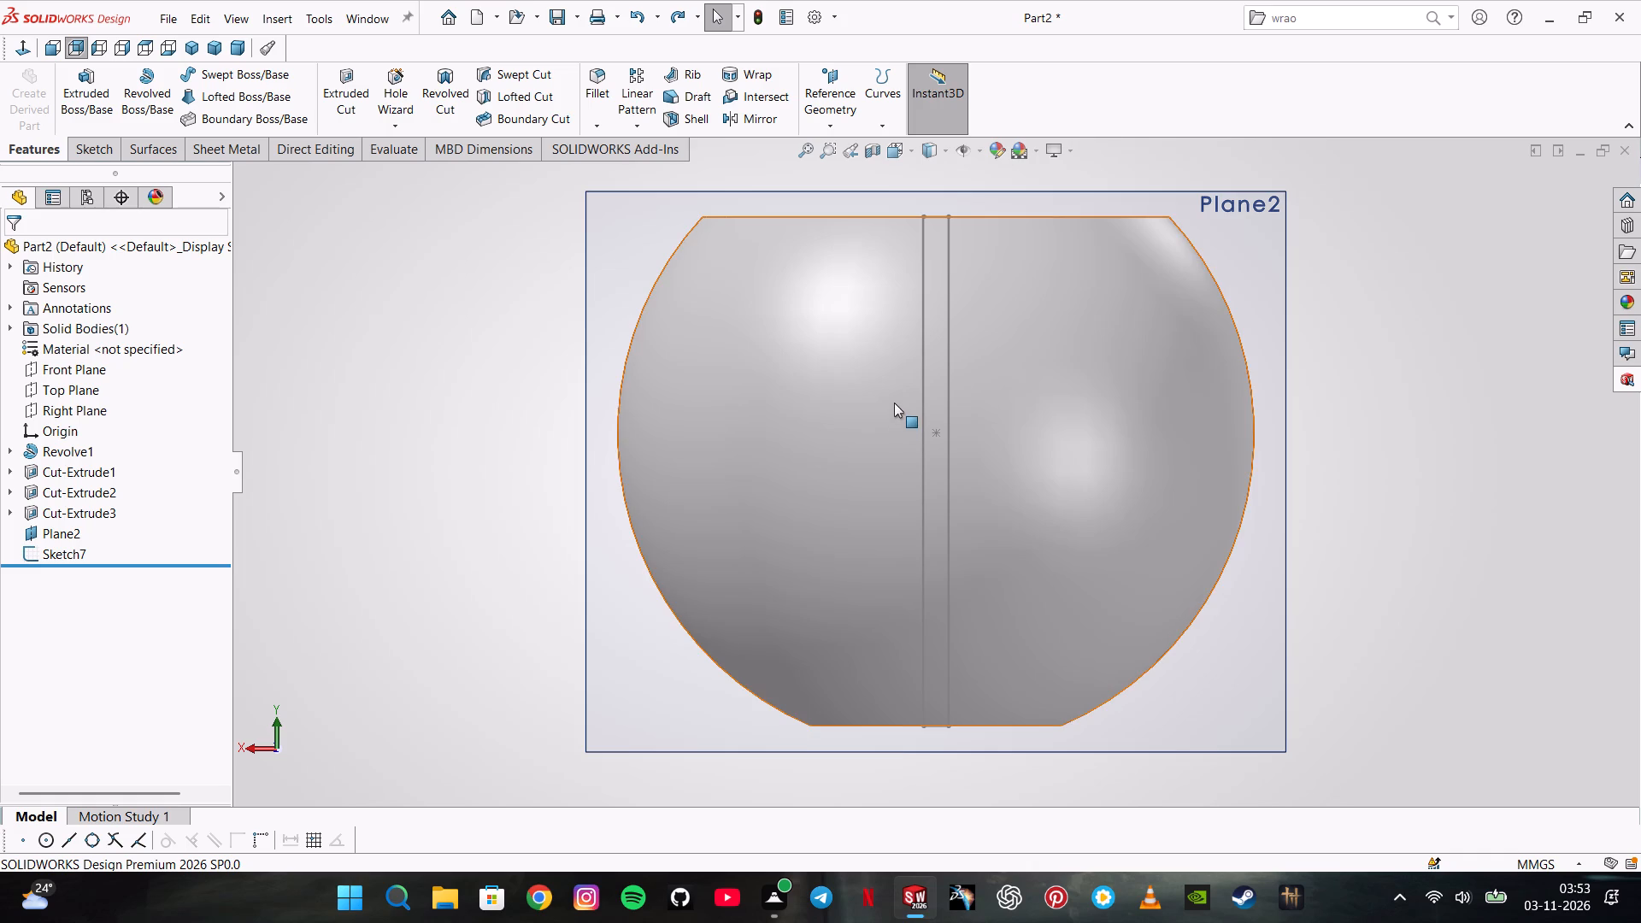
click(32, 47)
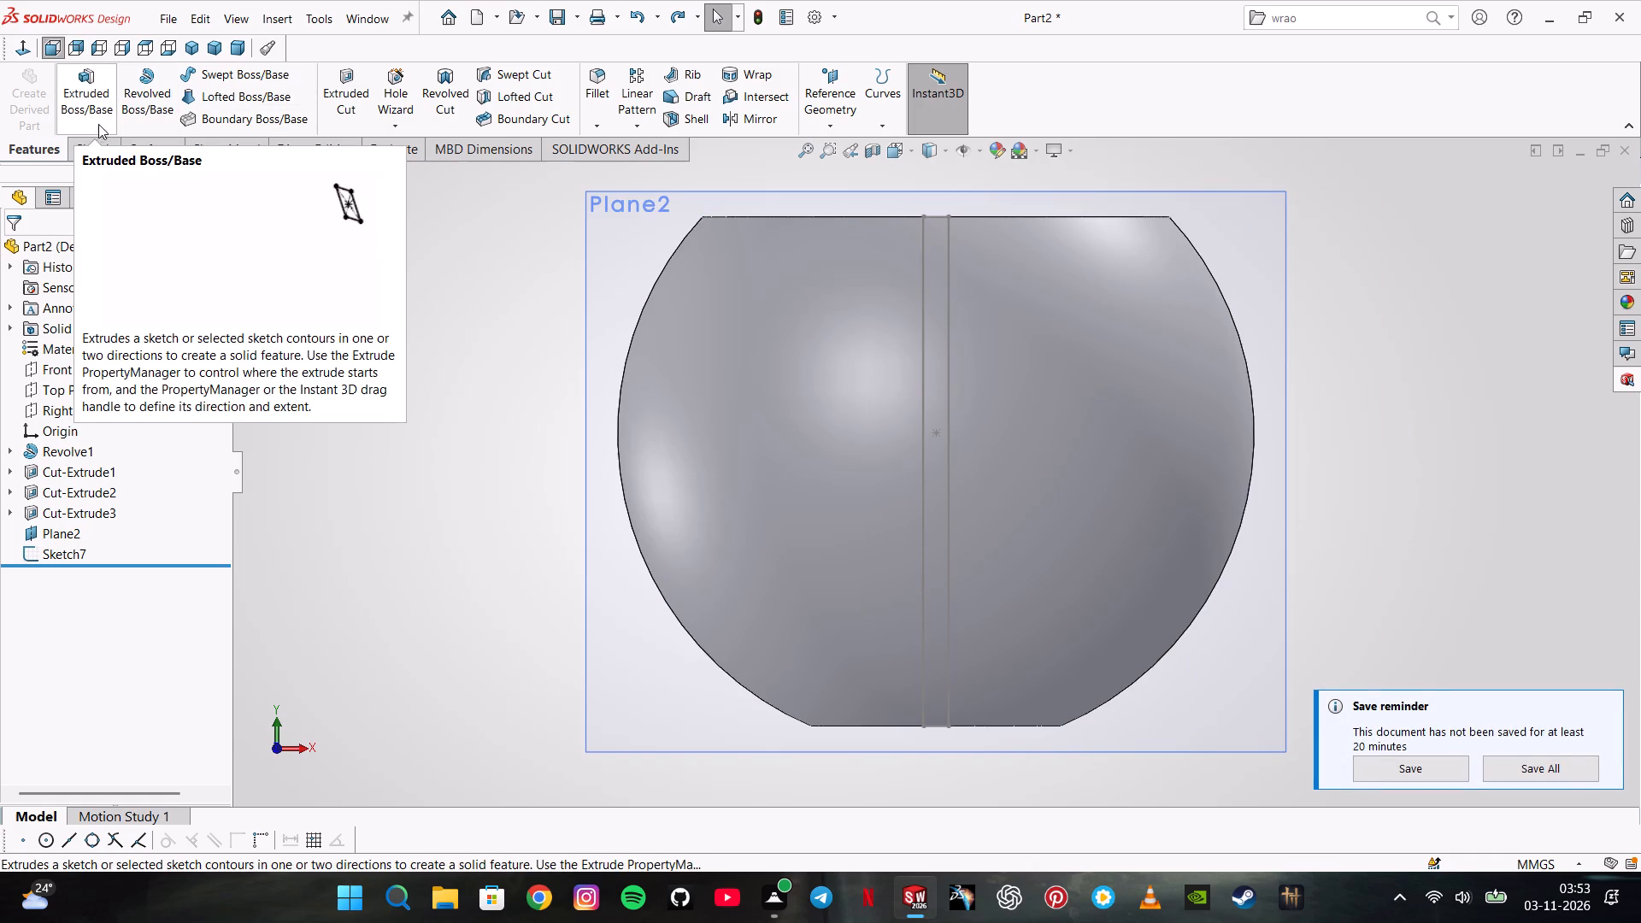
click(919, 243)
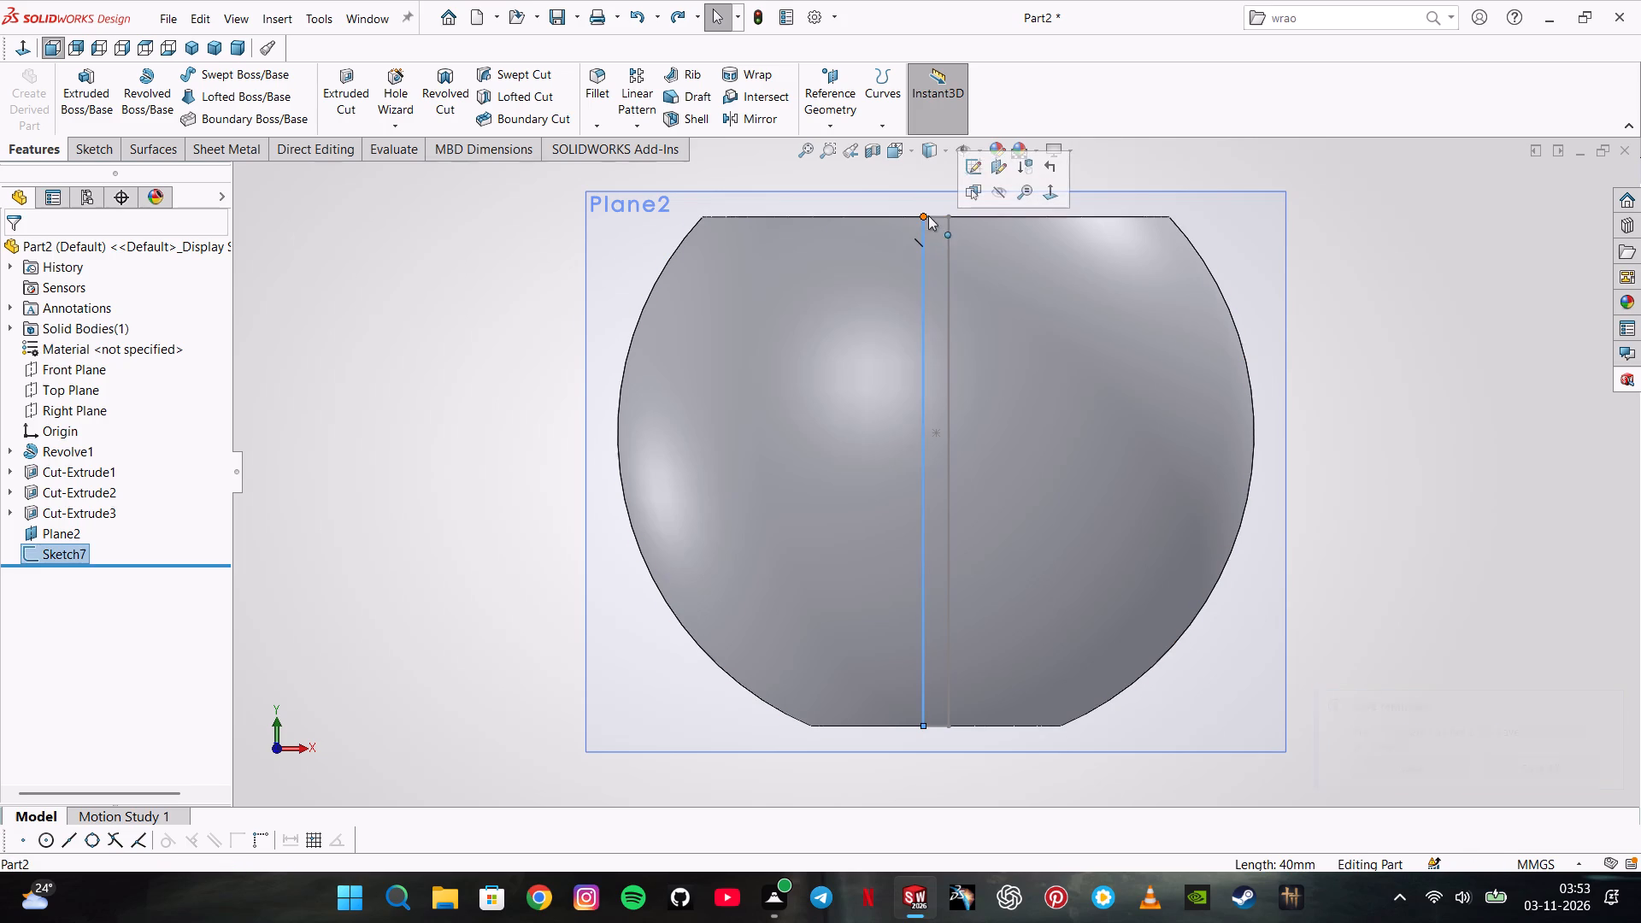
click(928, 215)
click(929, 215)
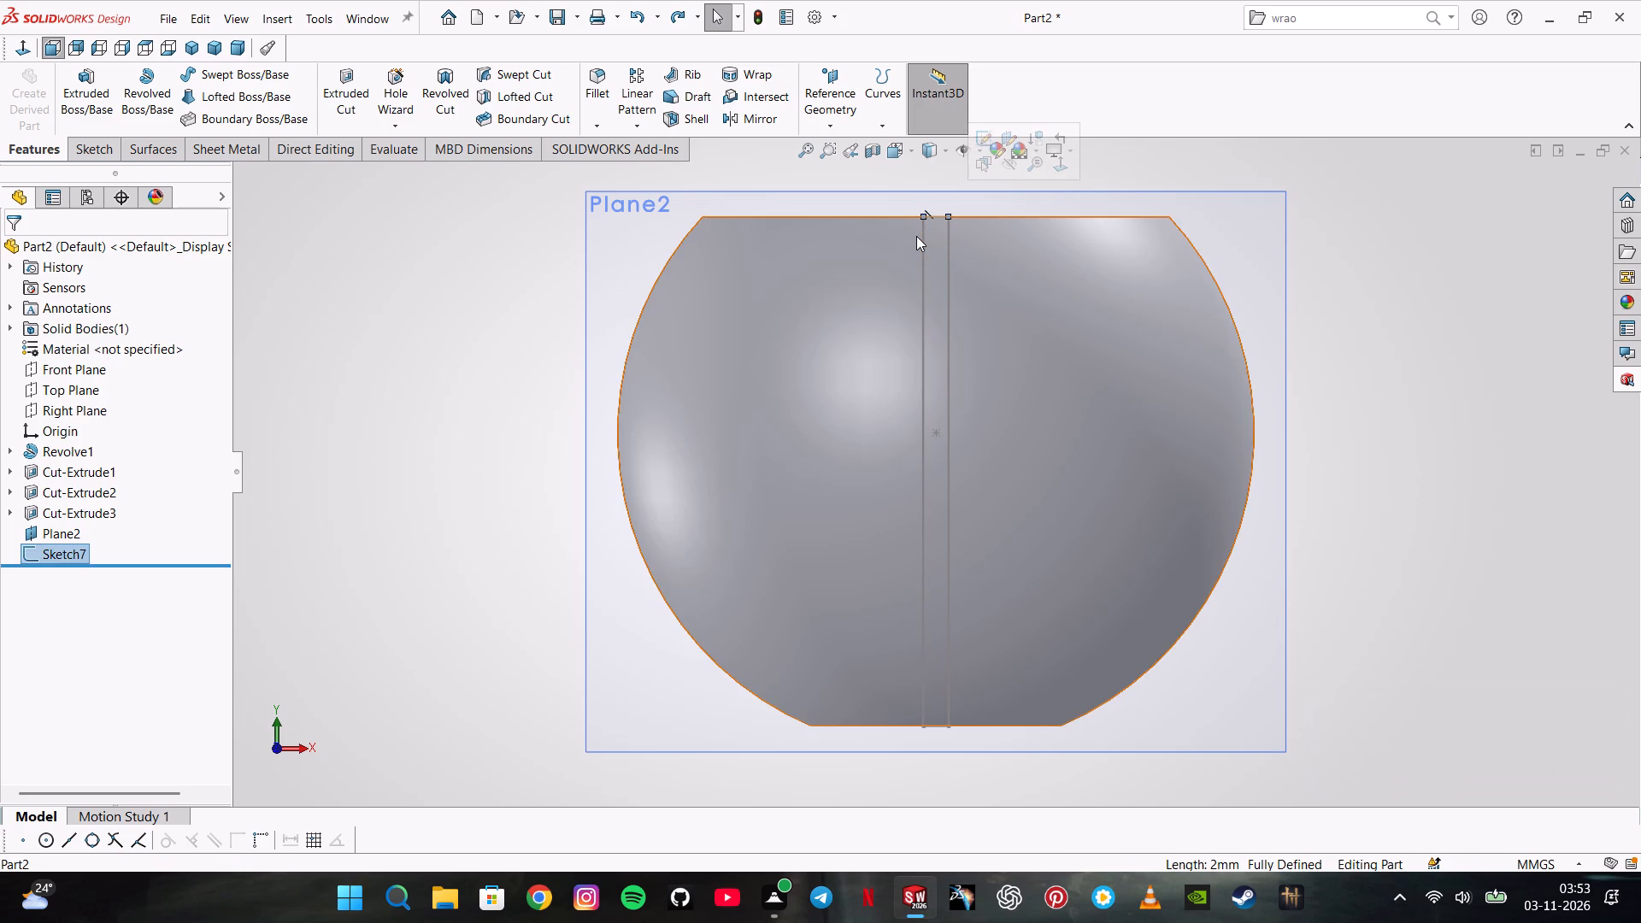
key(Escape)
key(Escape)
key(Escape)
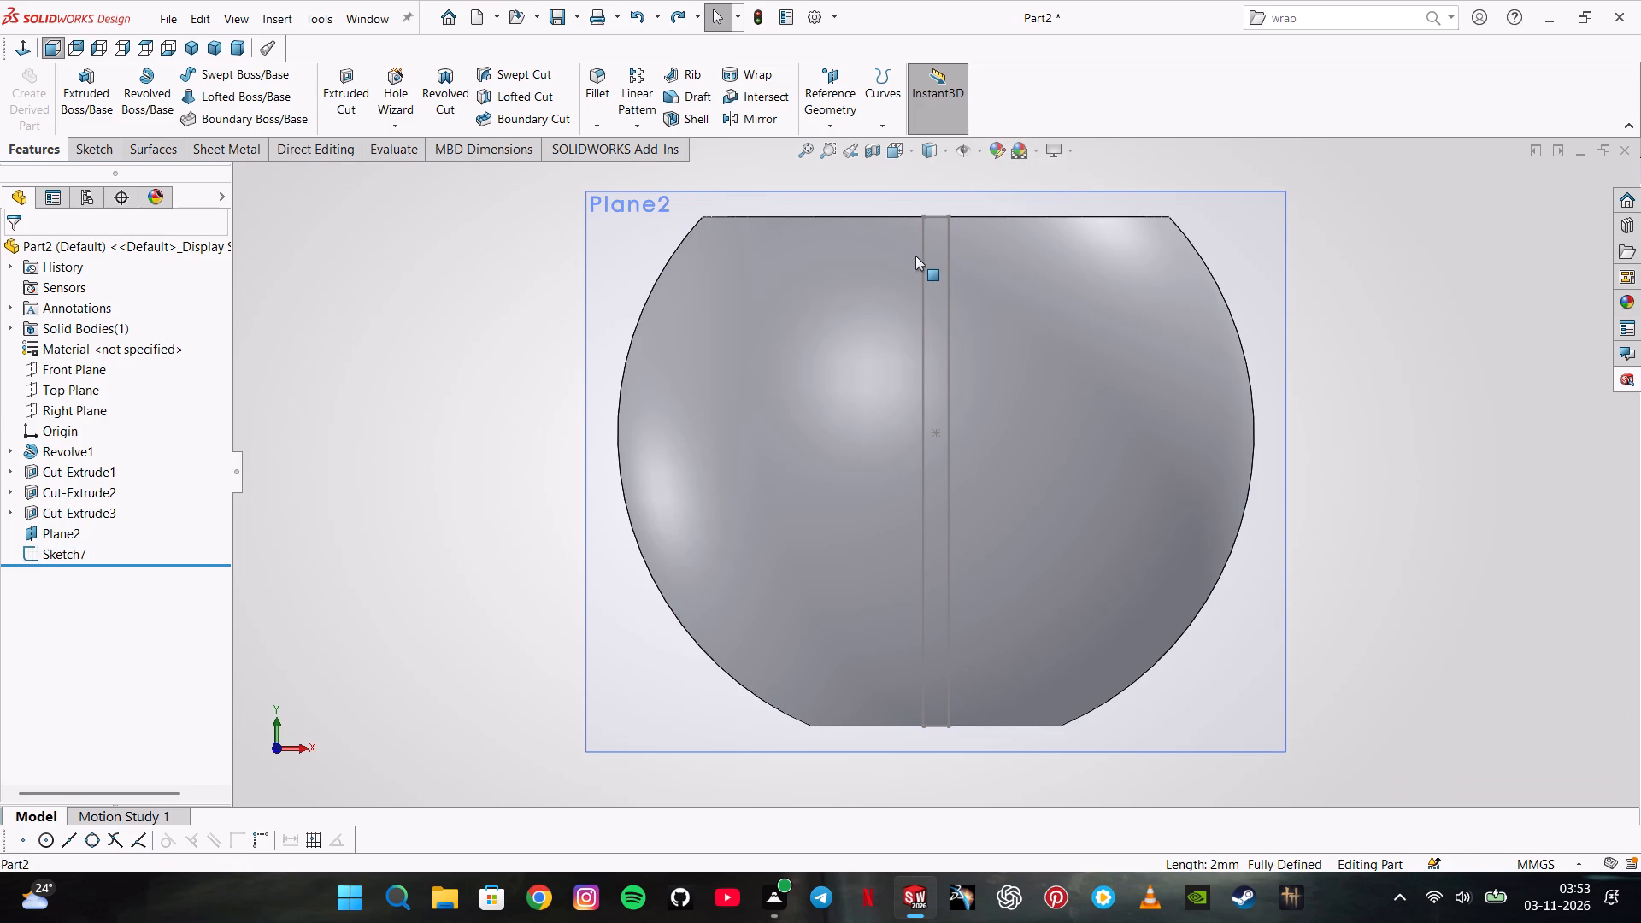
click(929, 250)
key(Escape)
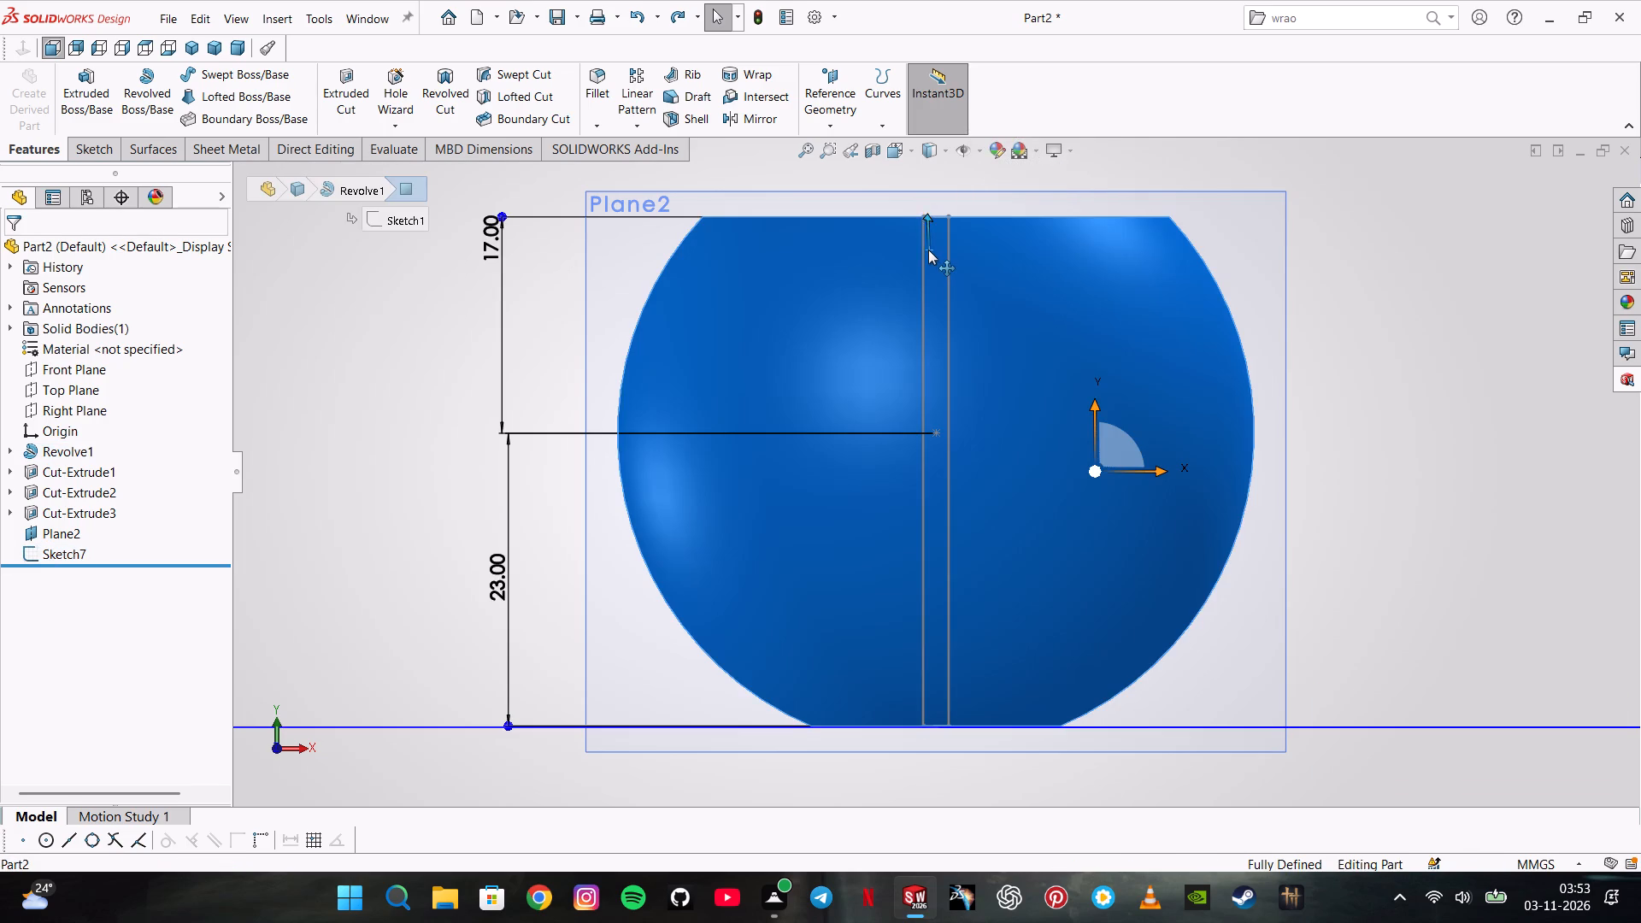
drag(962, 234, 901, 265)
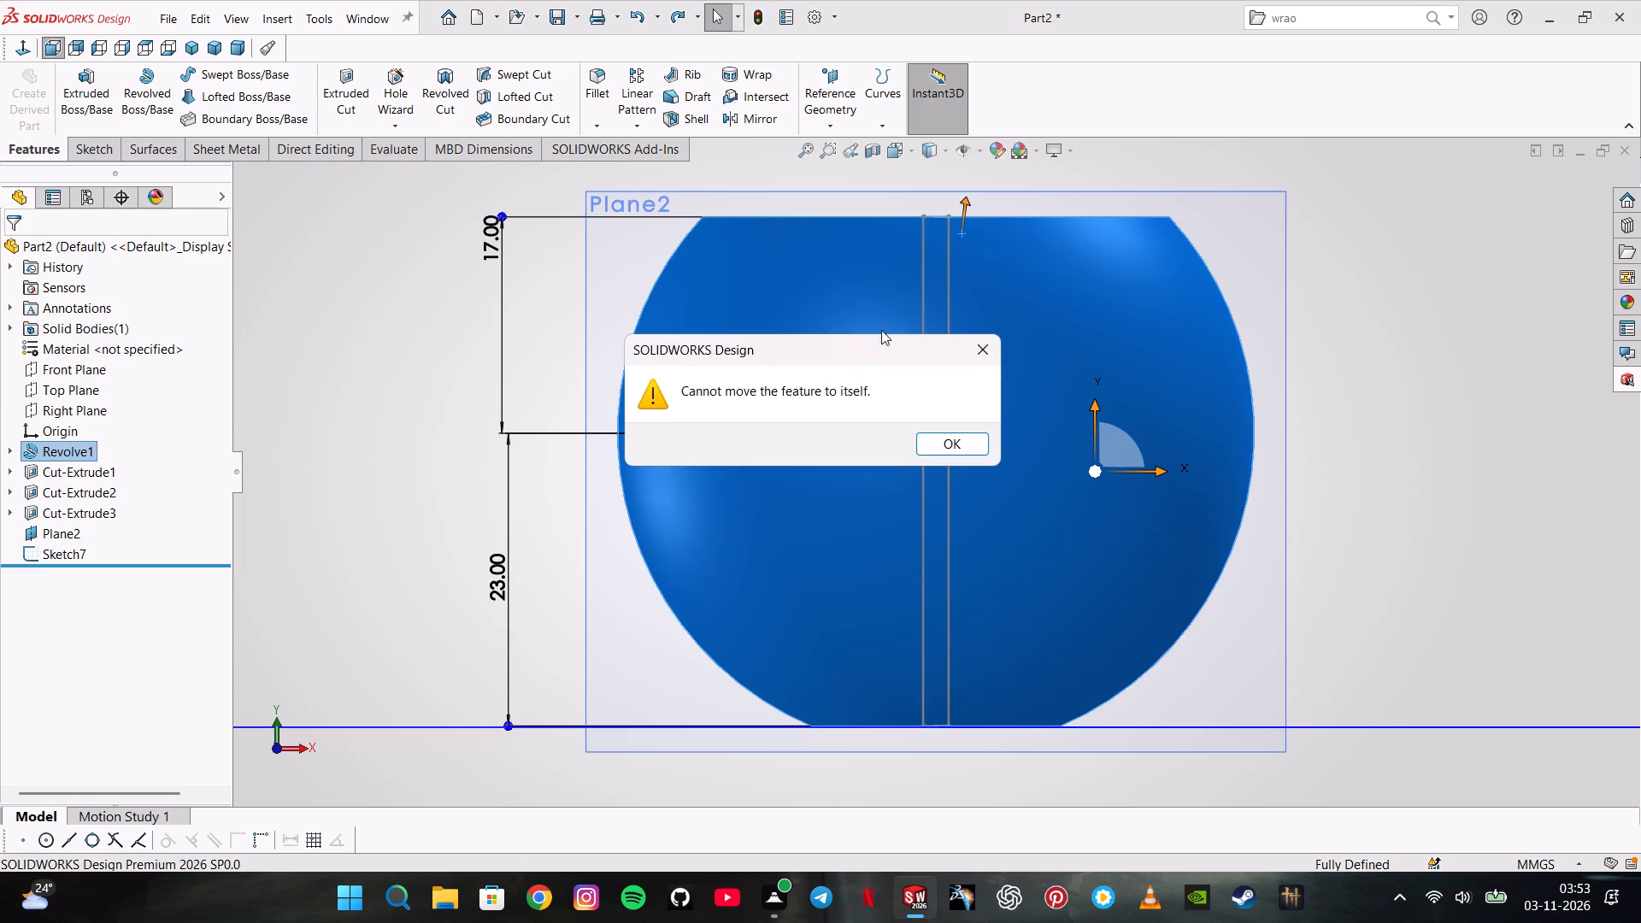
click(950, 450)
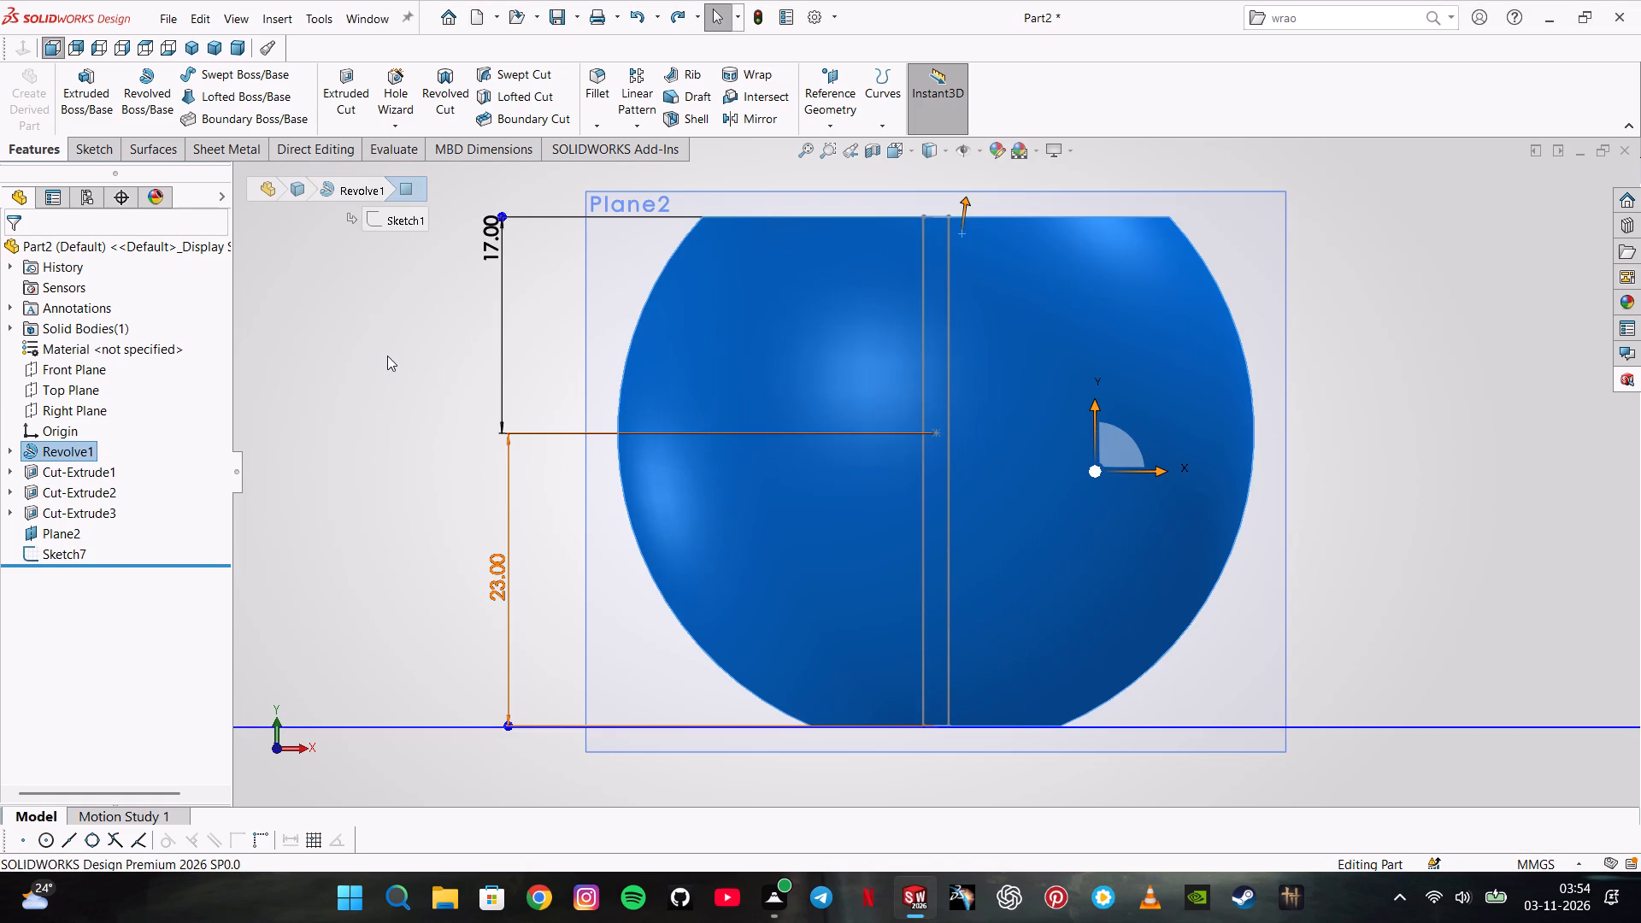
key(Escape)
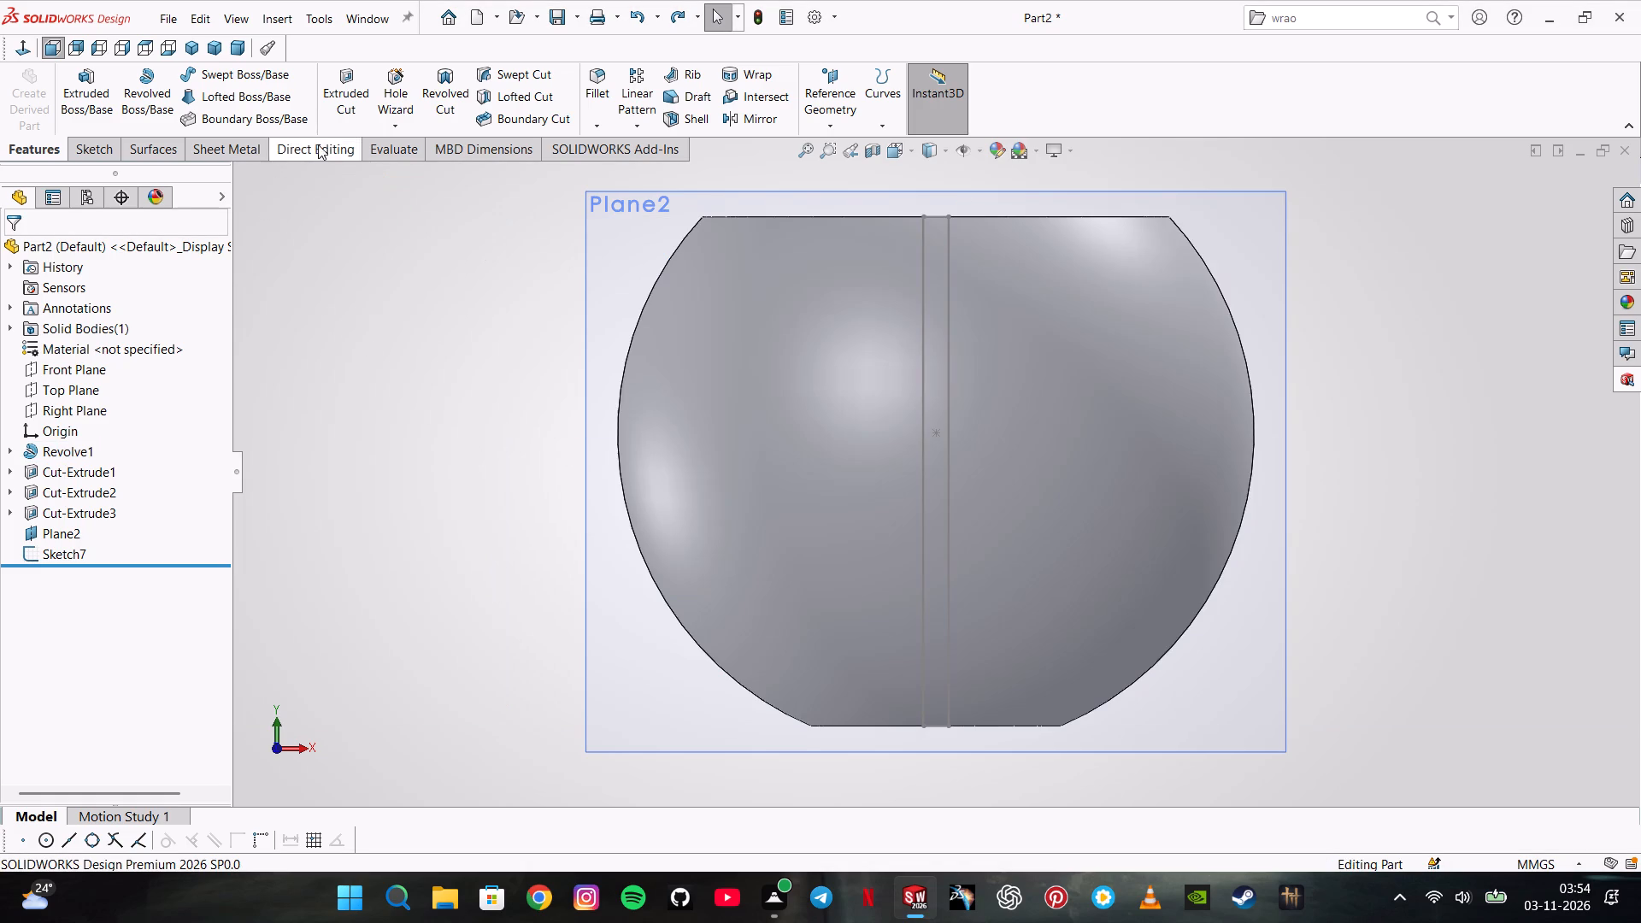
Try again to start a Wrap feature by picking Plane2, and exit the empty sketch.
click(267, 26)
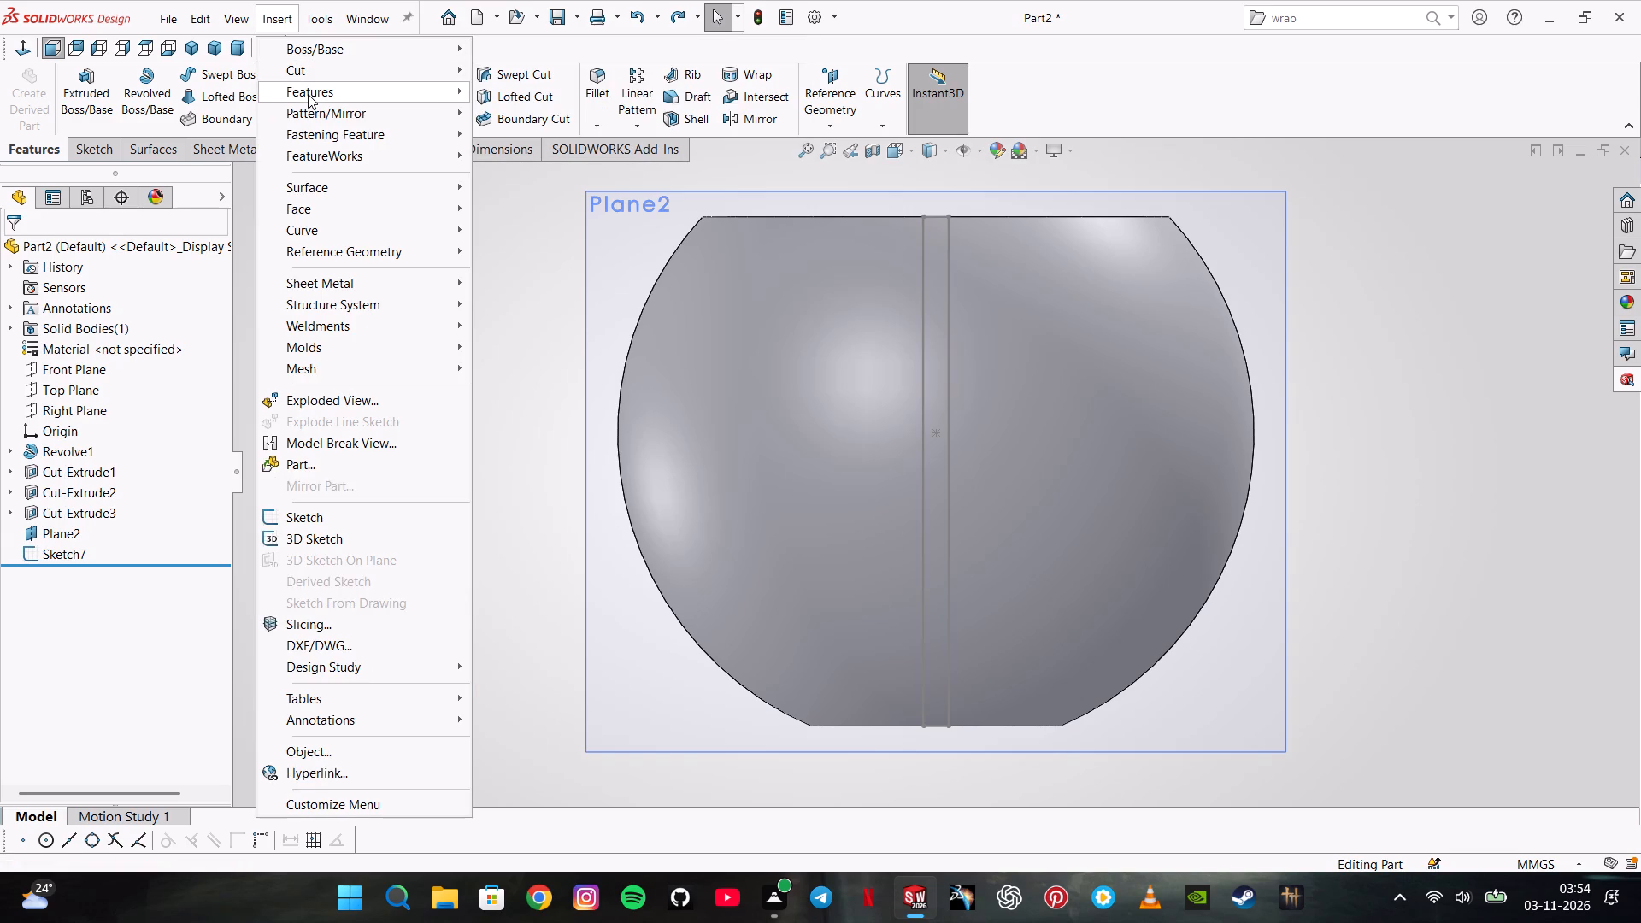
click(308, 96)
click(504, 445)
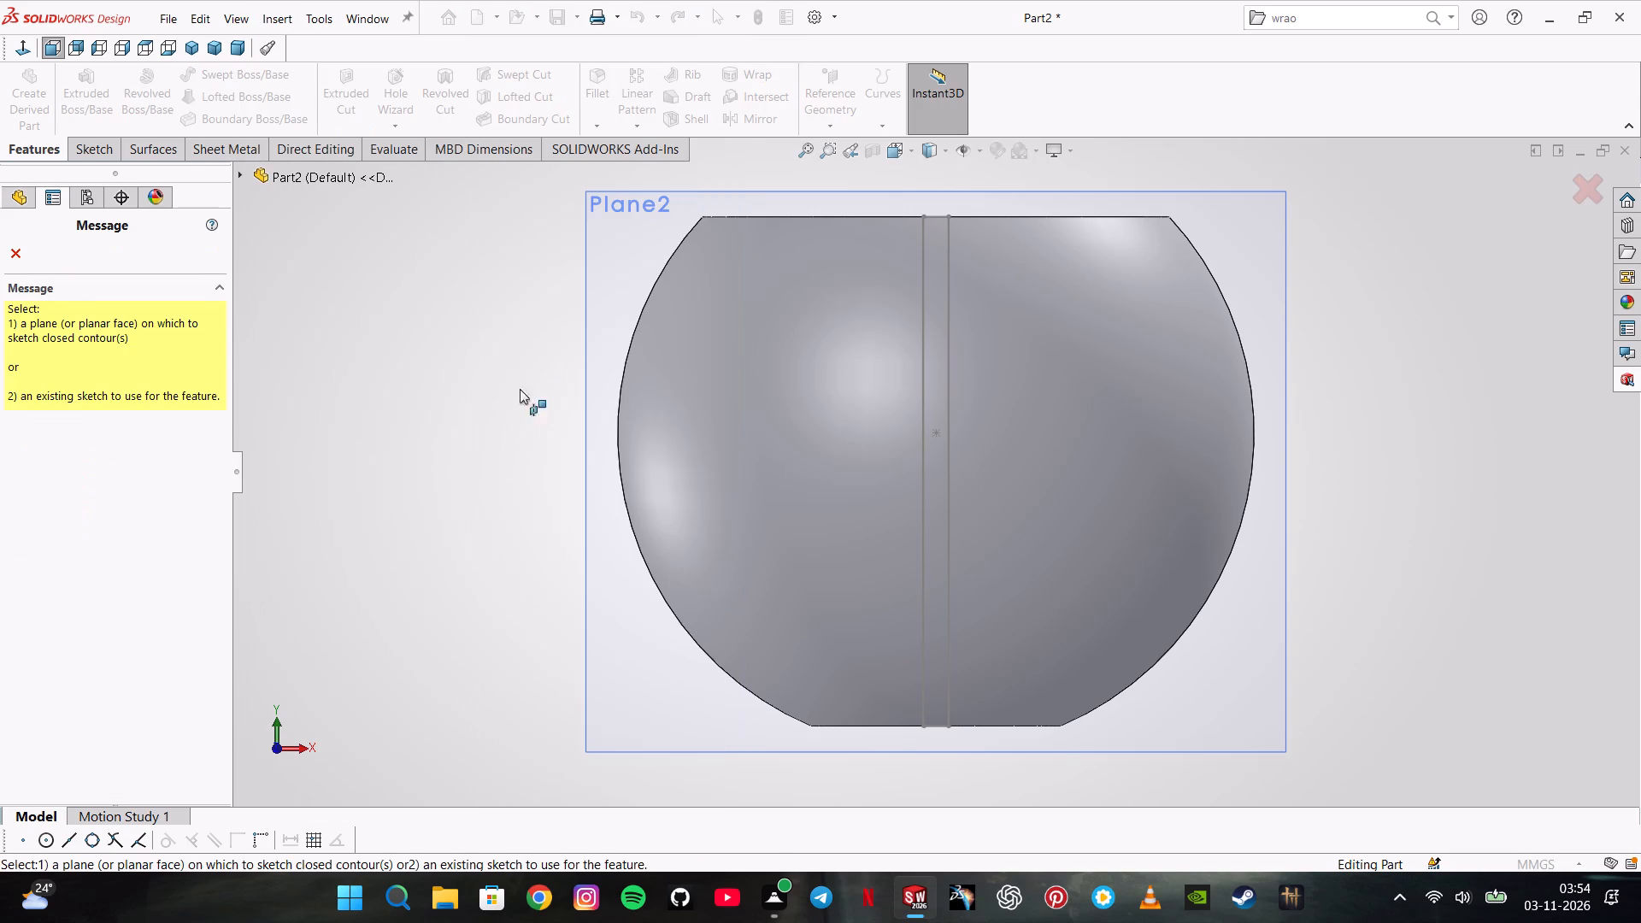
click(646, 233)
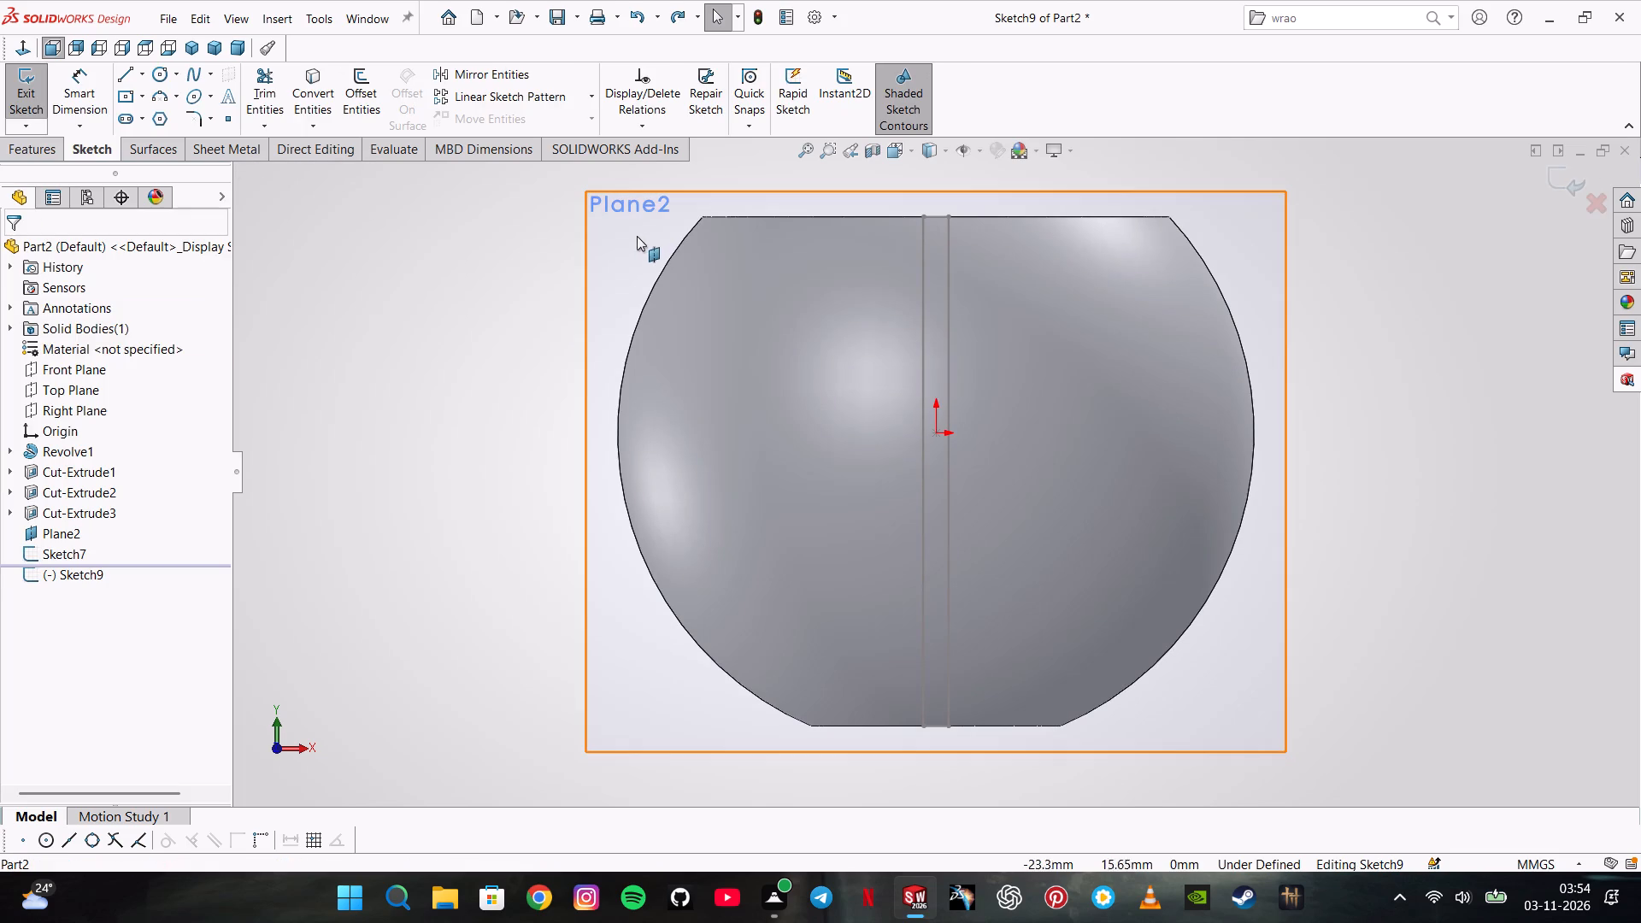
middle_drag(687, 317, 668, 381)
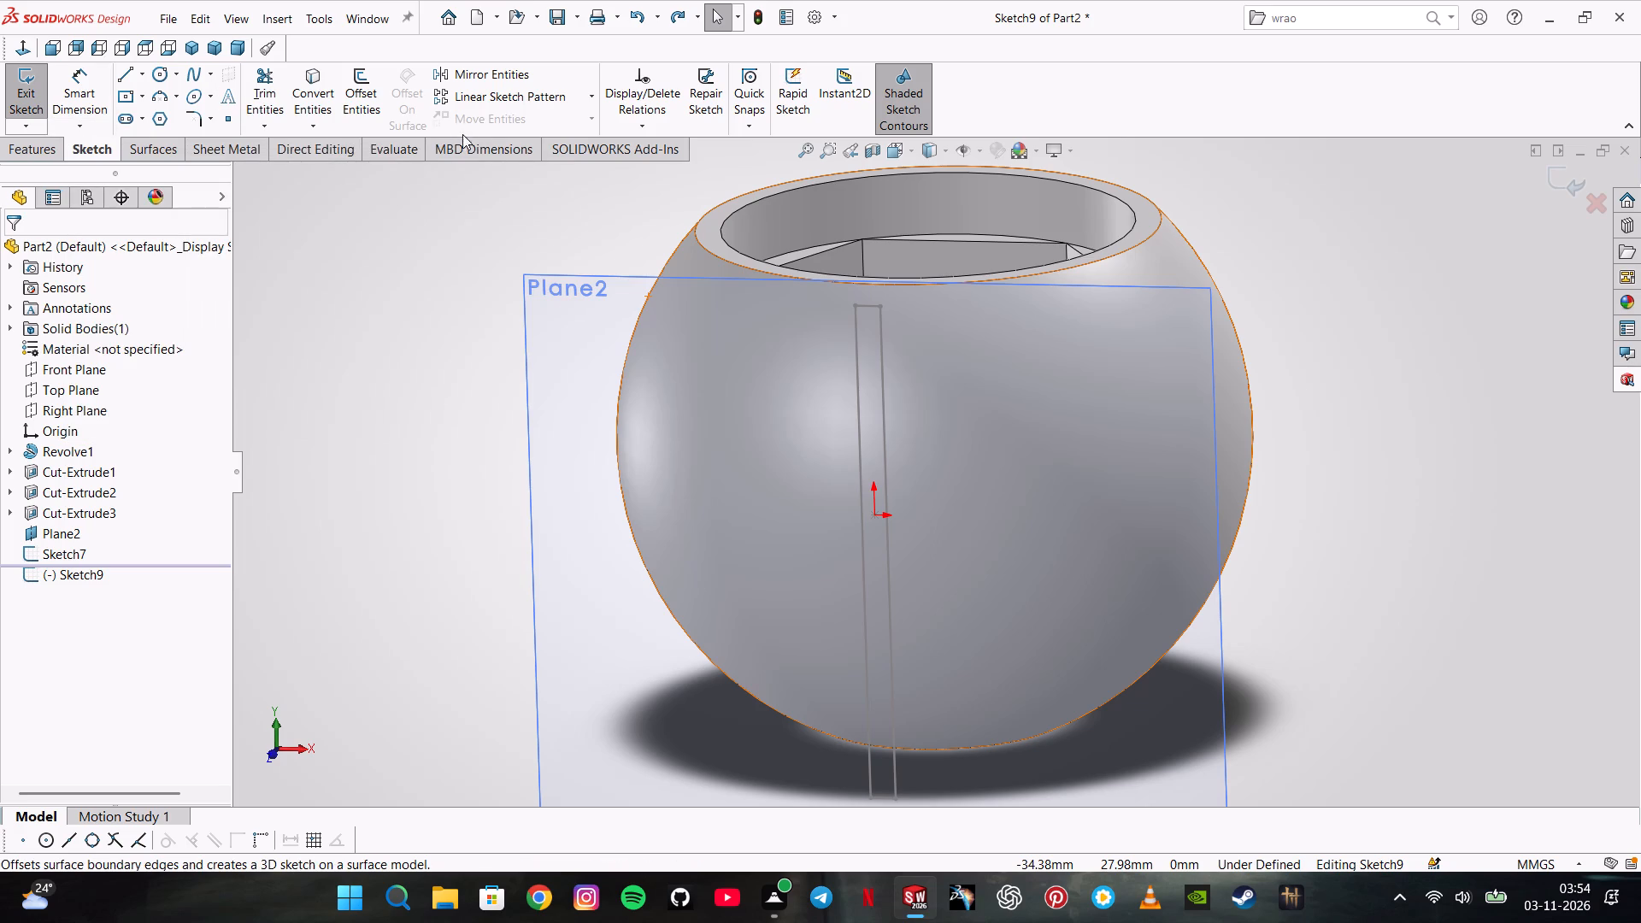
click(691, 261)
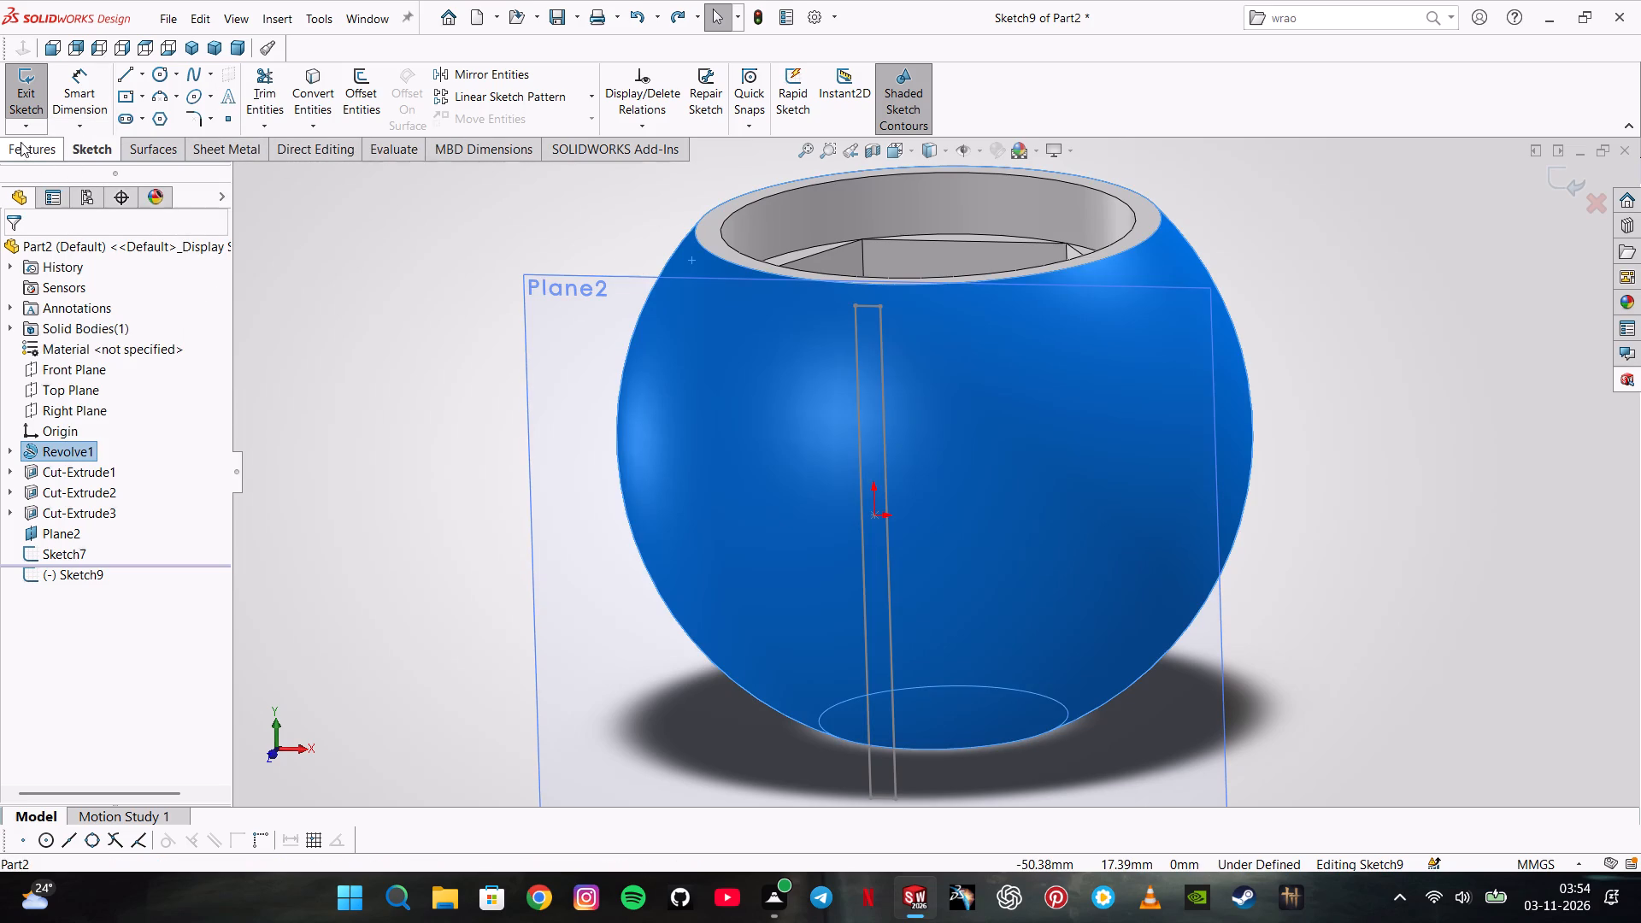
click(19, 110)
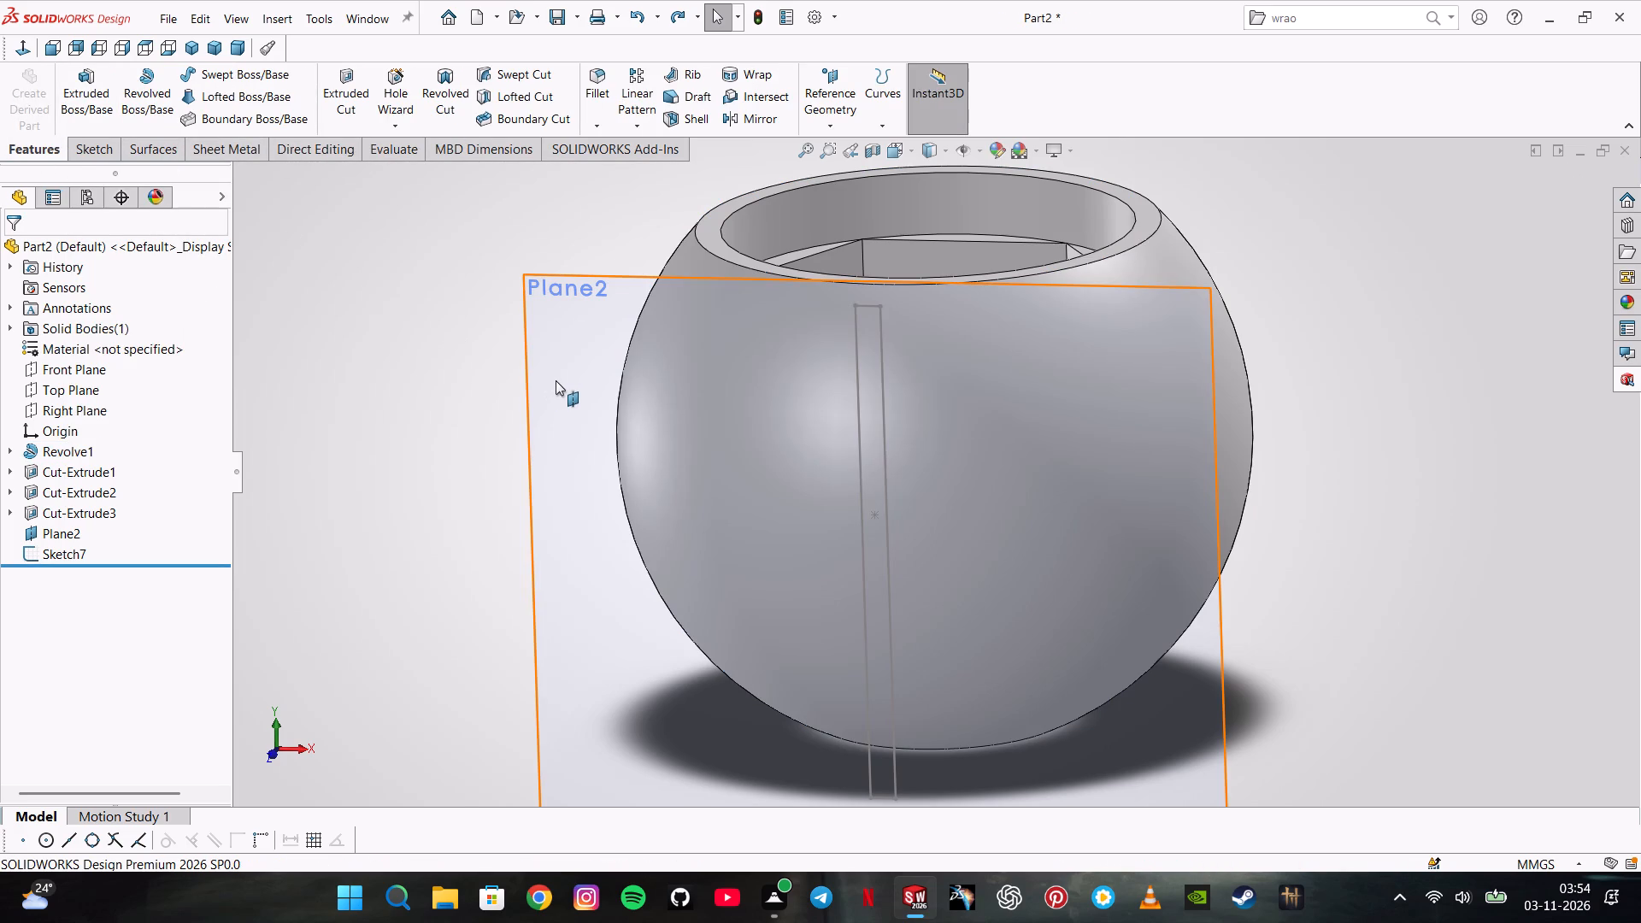
Delete the 2 mm strip sketch and the offset plane Plane2 from the model.
right_click(556, 380)
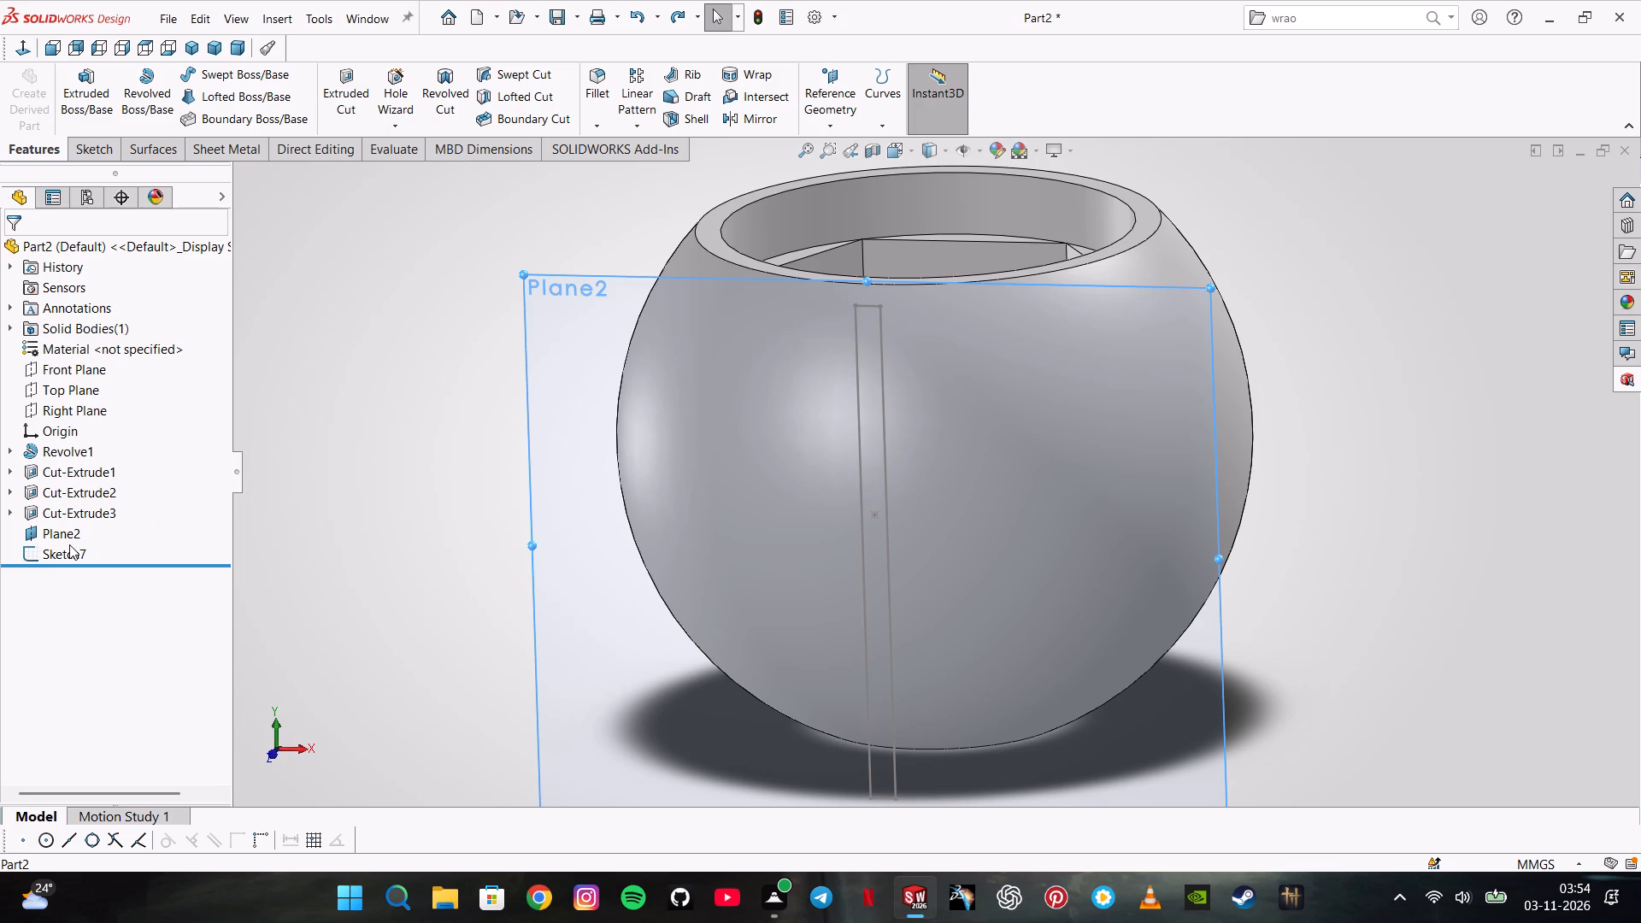
right_click(68, 545)
click(97, 663)
key(Return)
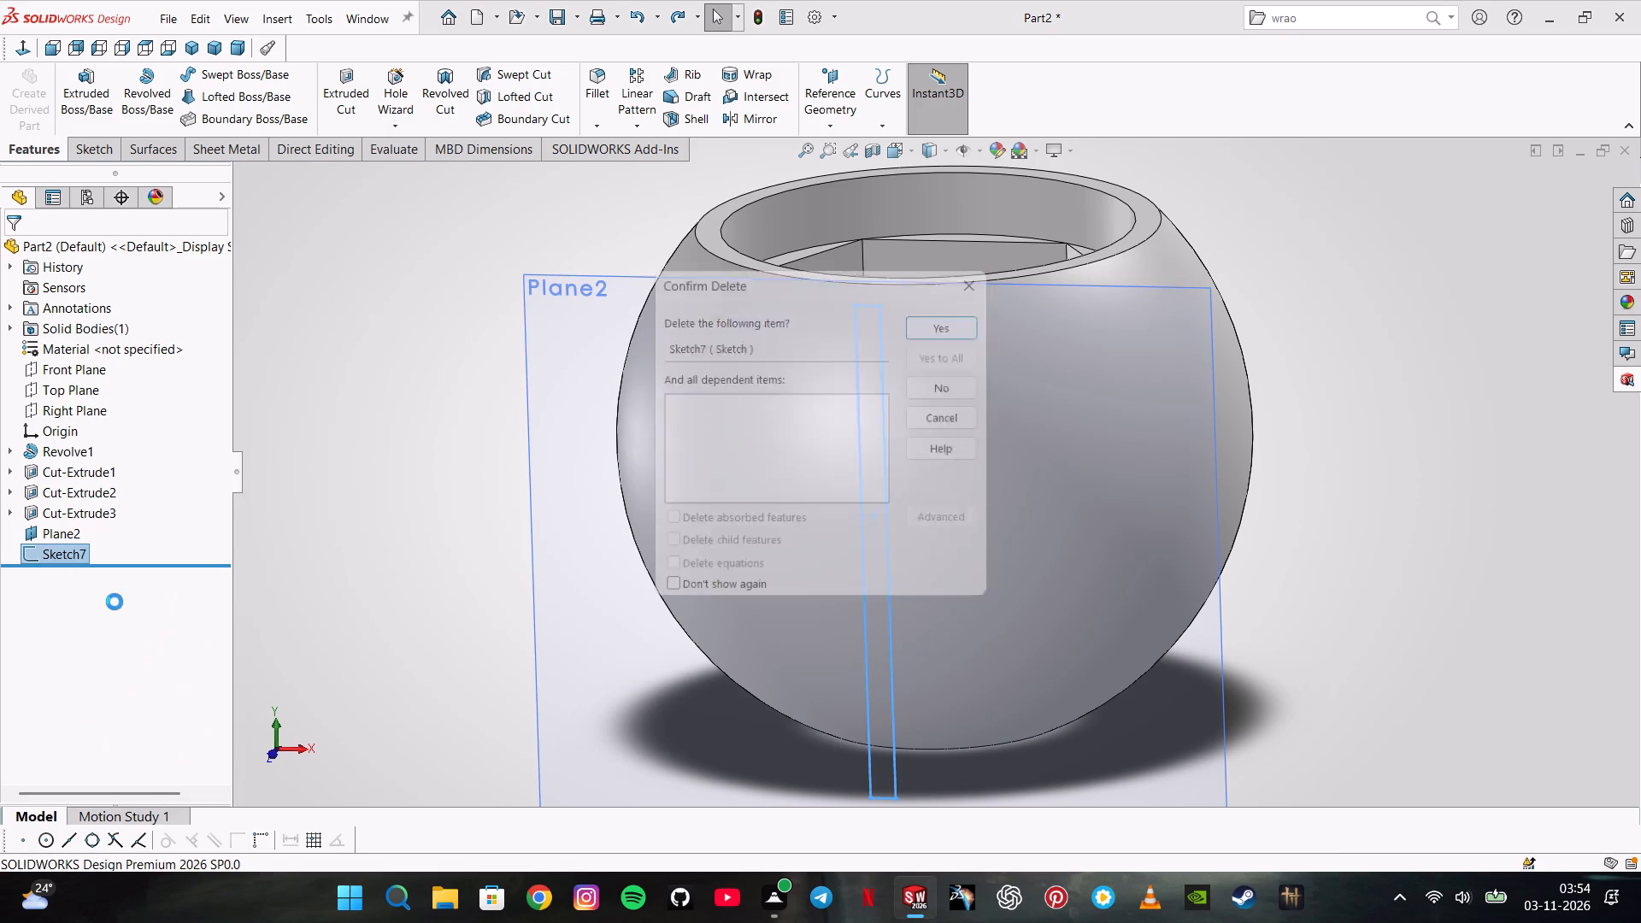
right_click(65, 525)
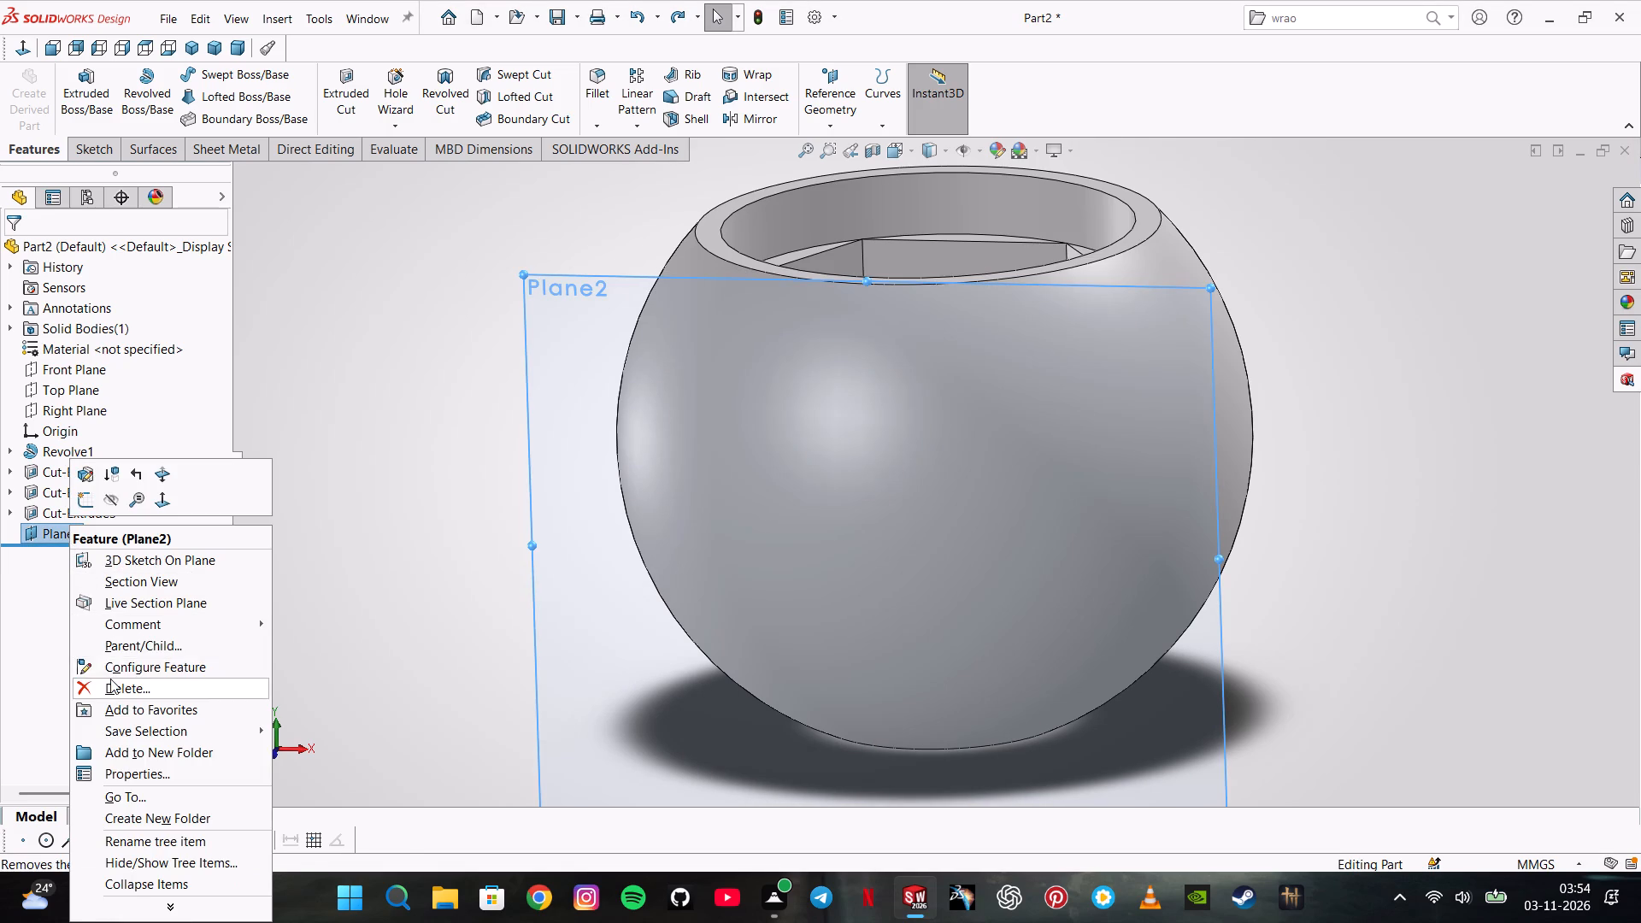
click(110, 679)
key(Return)
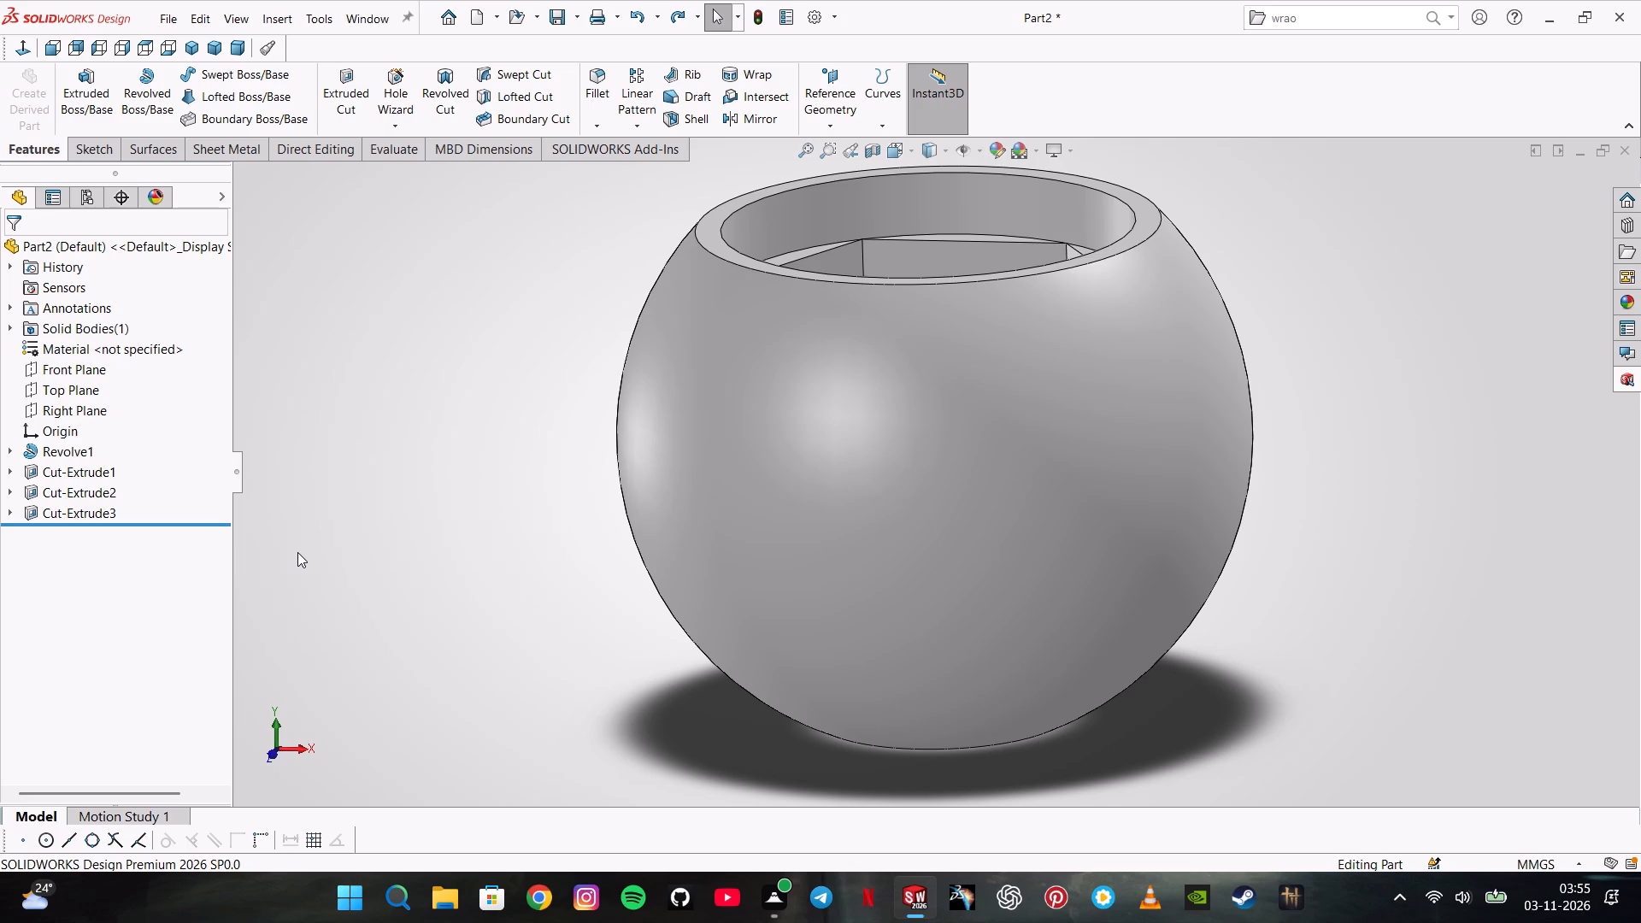
Sketch a corner rectangle about 7 mm wide and 40 mm tall on the Front Plane, between the sphere's upper and lower flat edges.
click(63, 375)
click(93, 356)
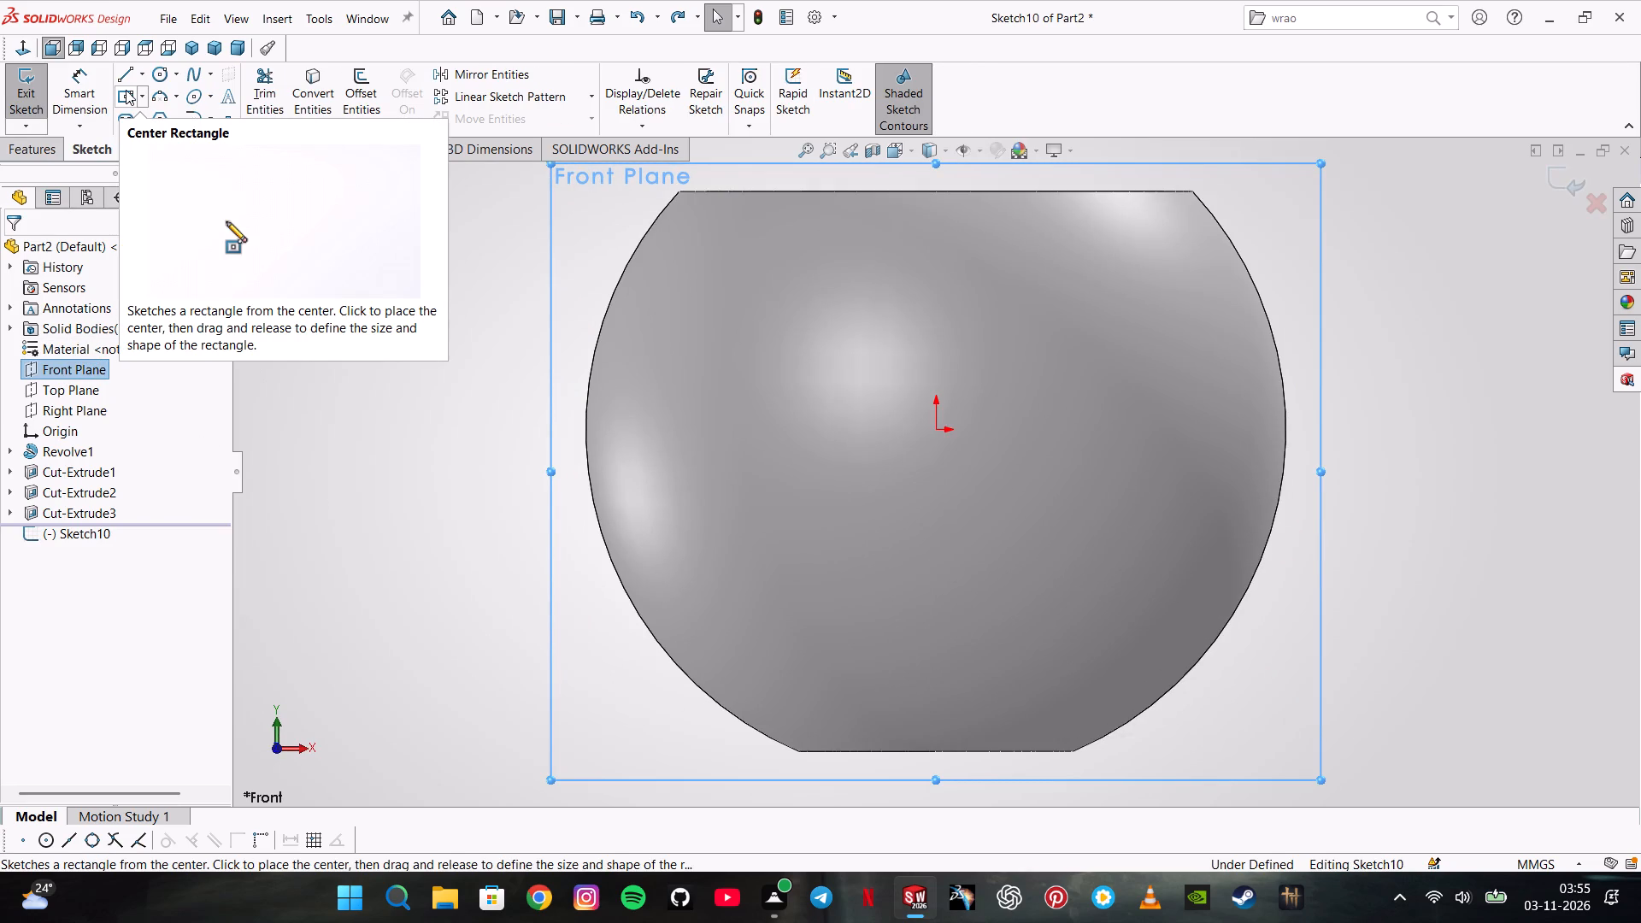
click(144, 91)
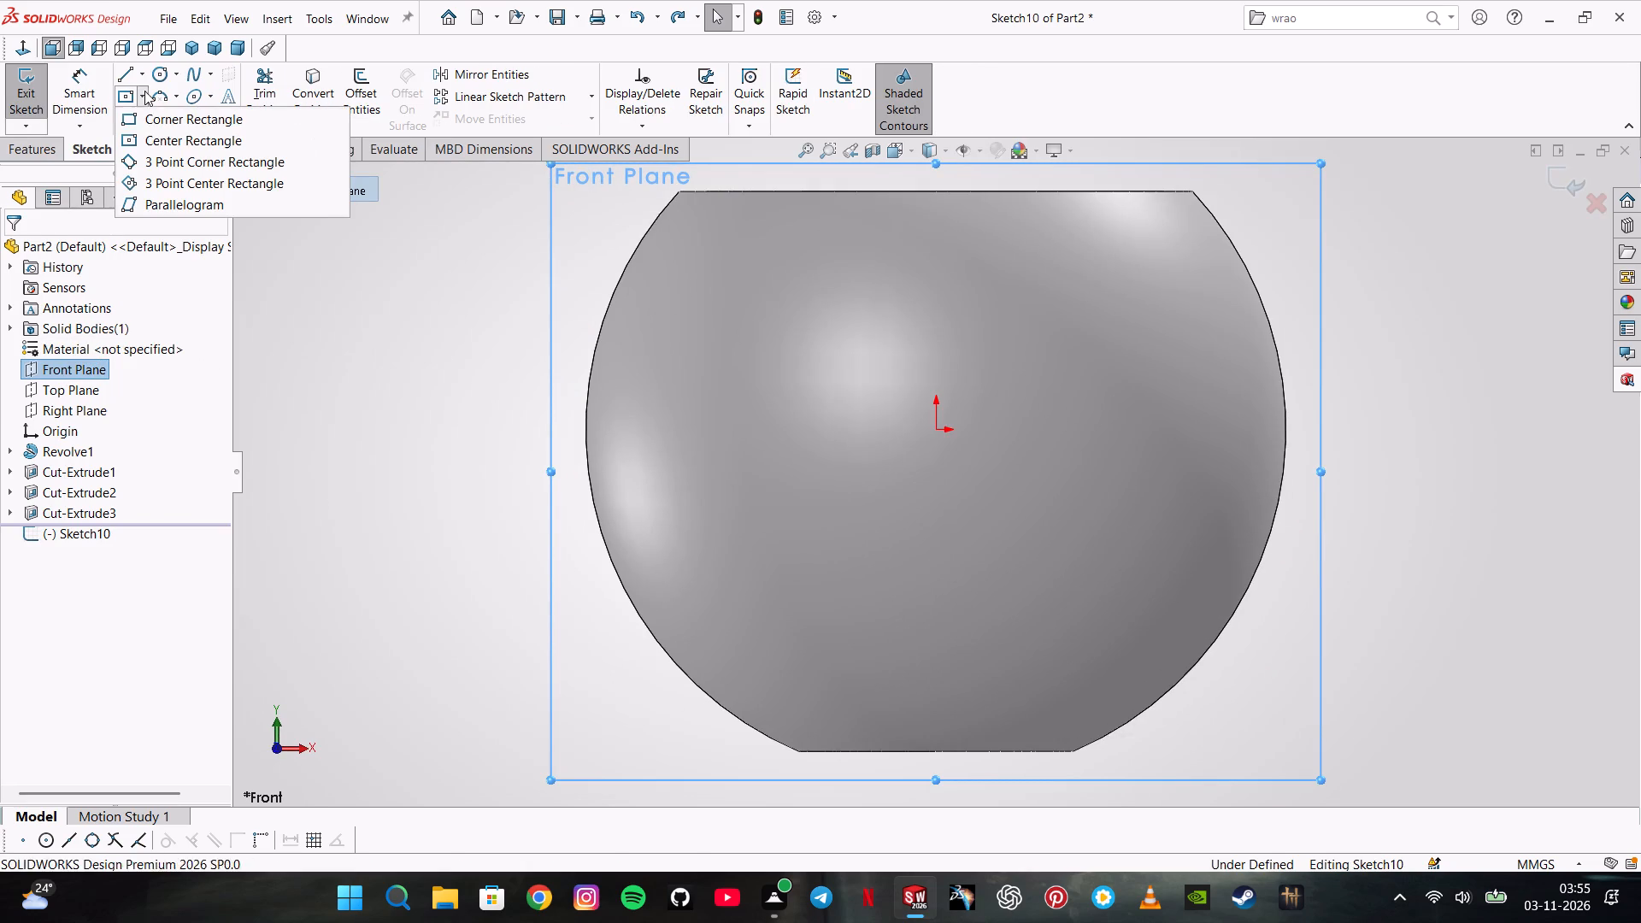
click(146, 125)
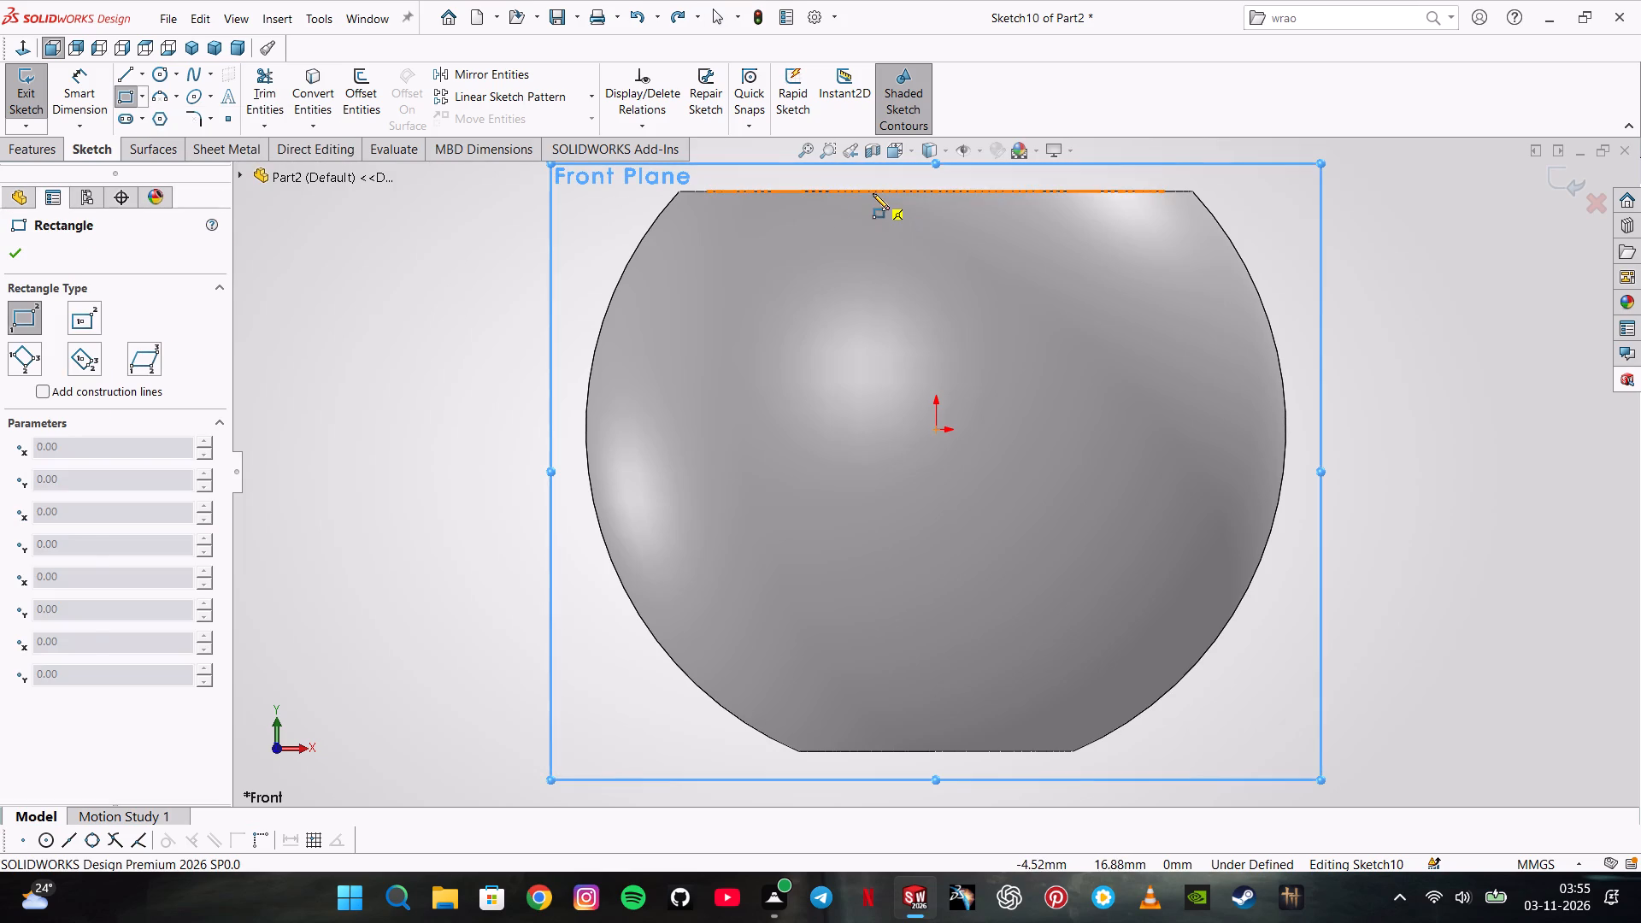
click(873, 193)
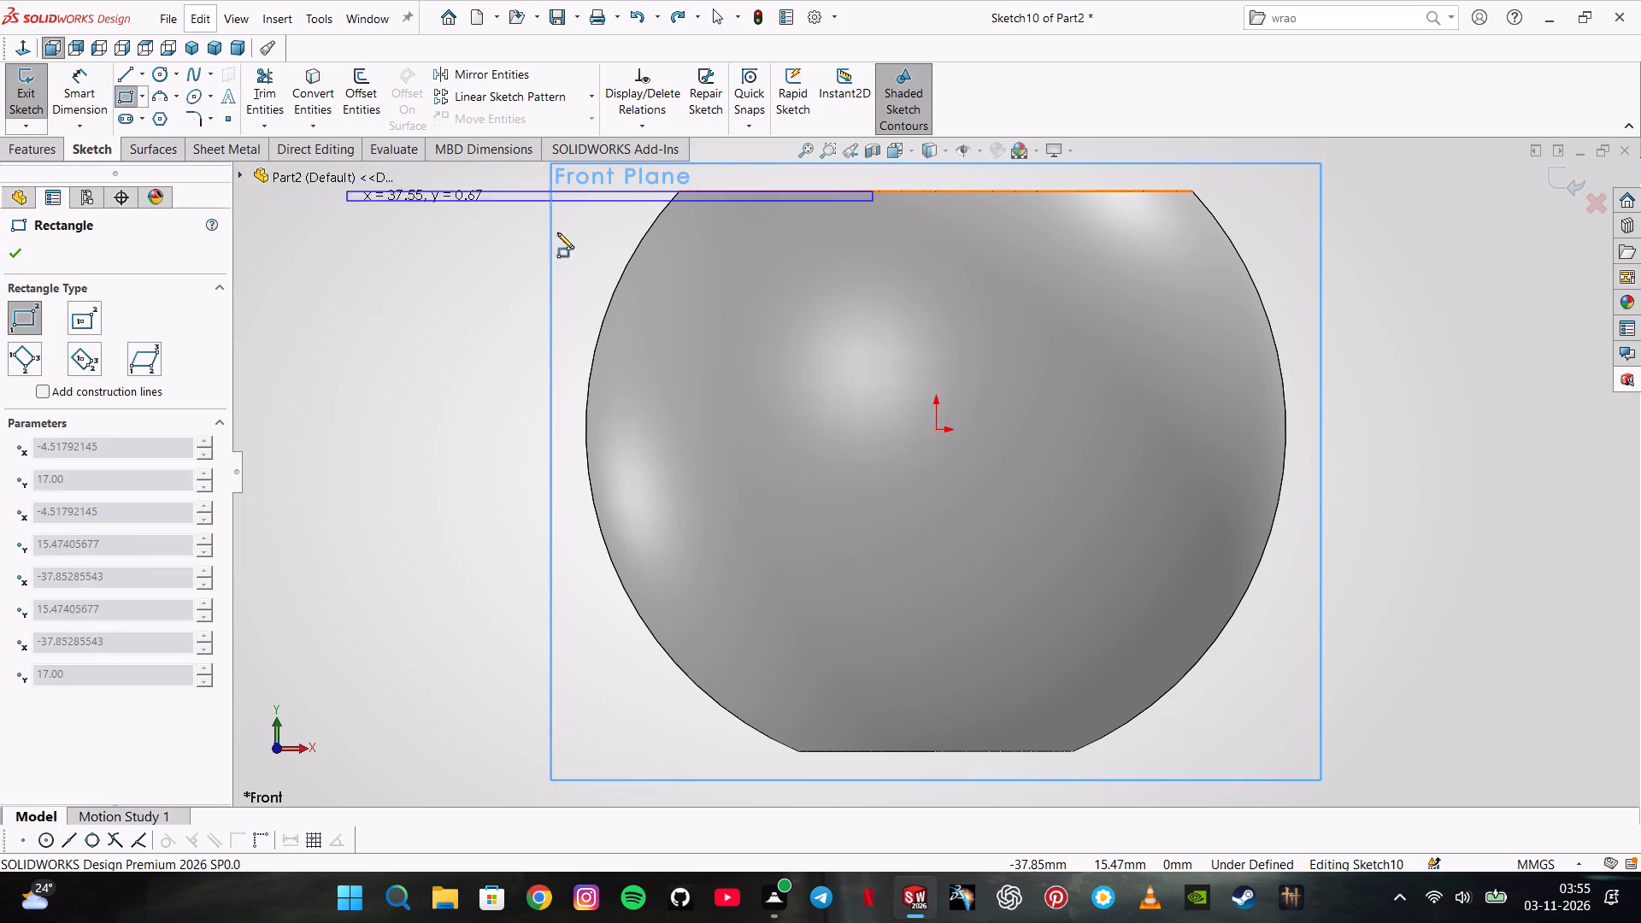
click(970, 751)
key(Escape)
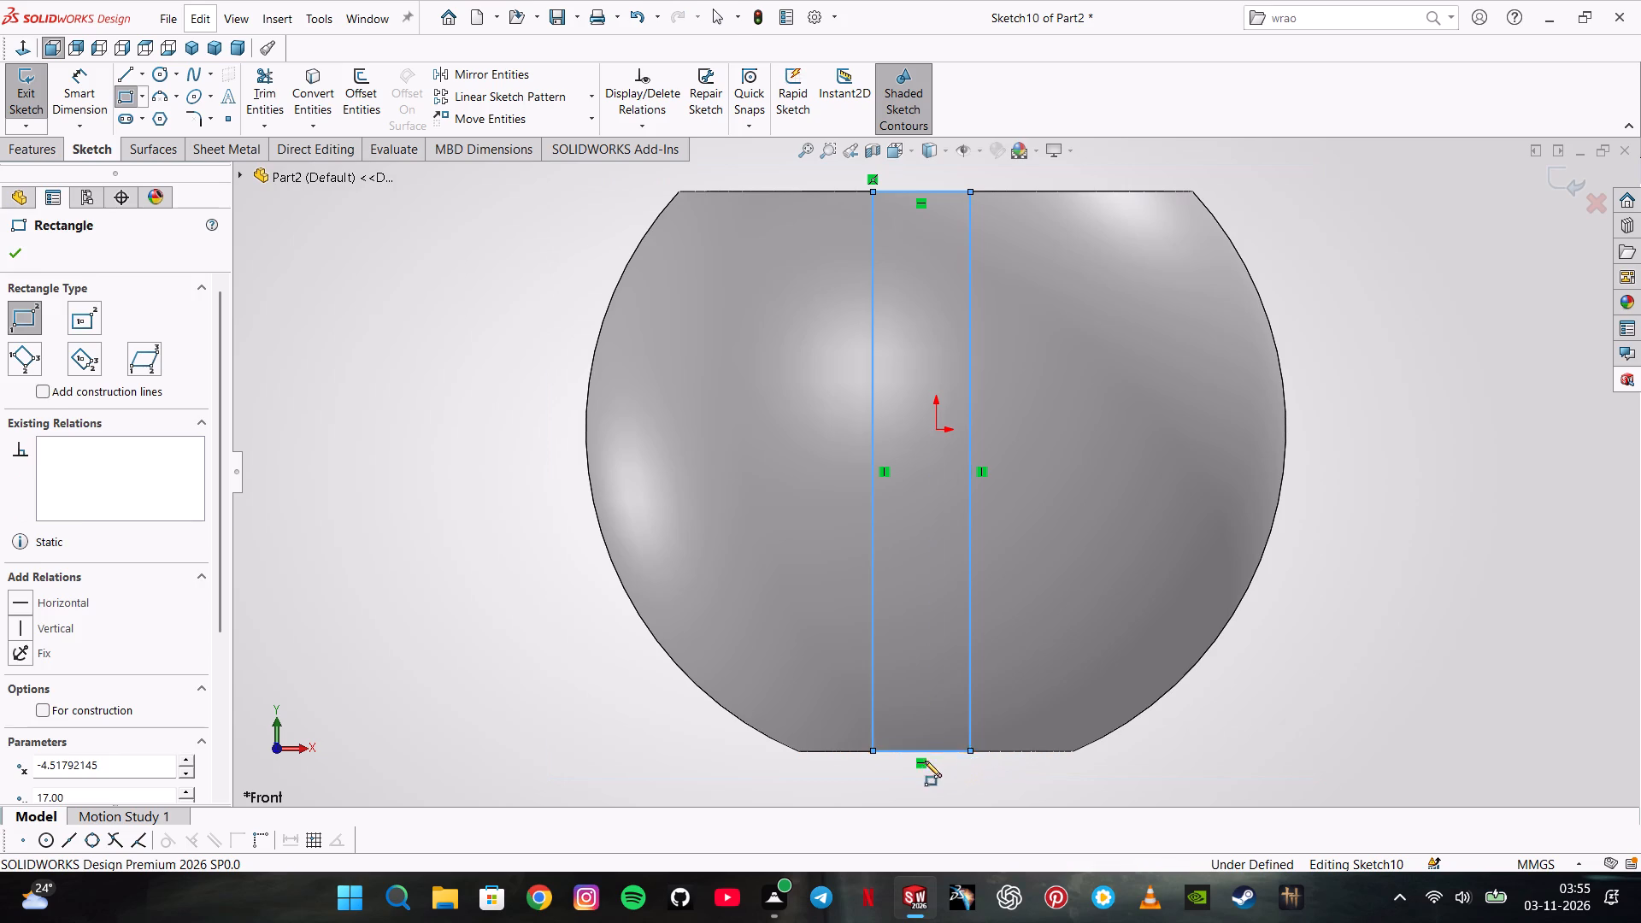
Make the rectangle's bottom line collinear with the sphere's lower flat edge.
click(917, 753)
ctrl+click(1011, 749)
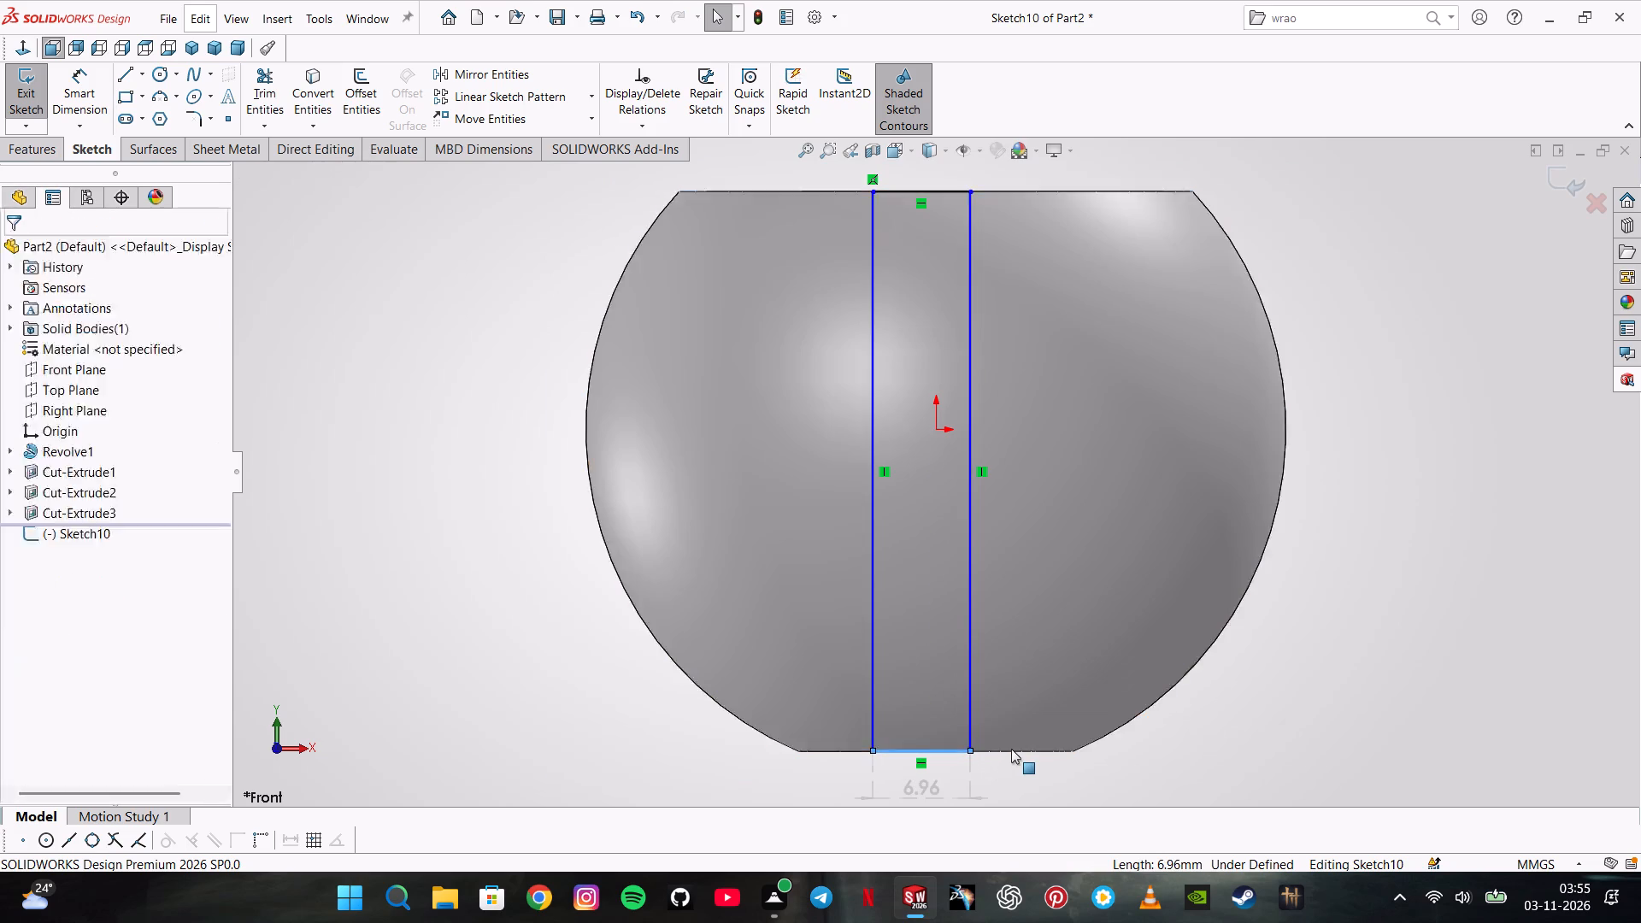
key(Escape)
key(Escape)
click(1015, 755)
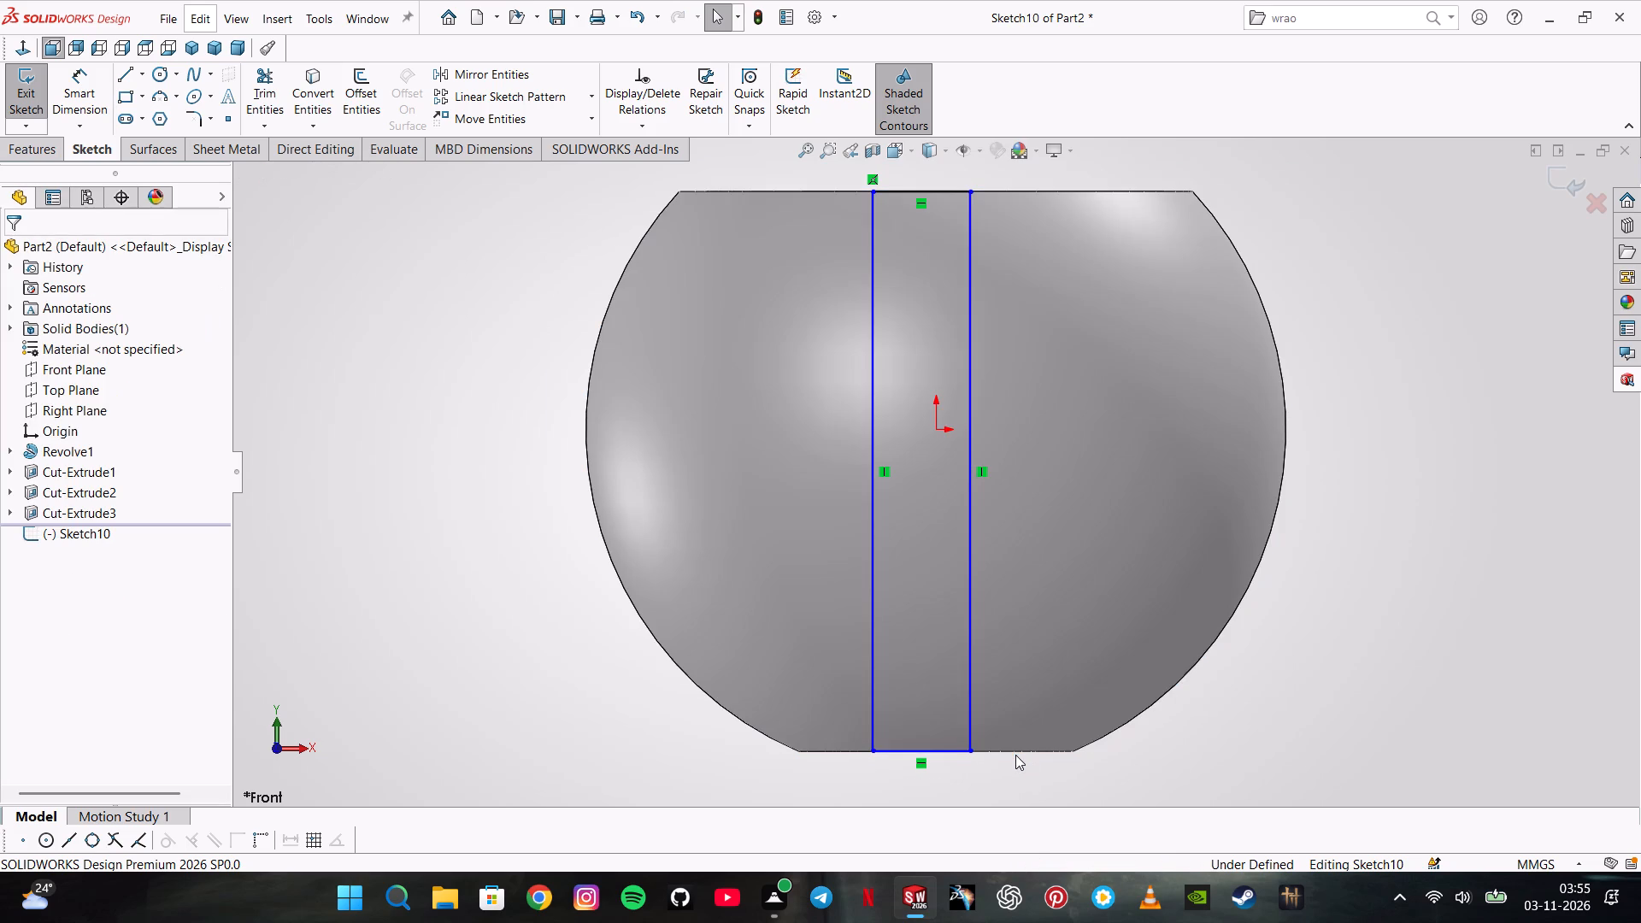
click(1020, 753)
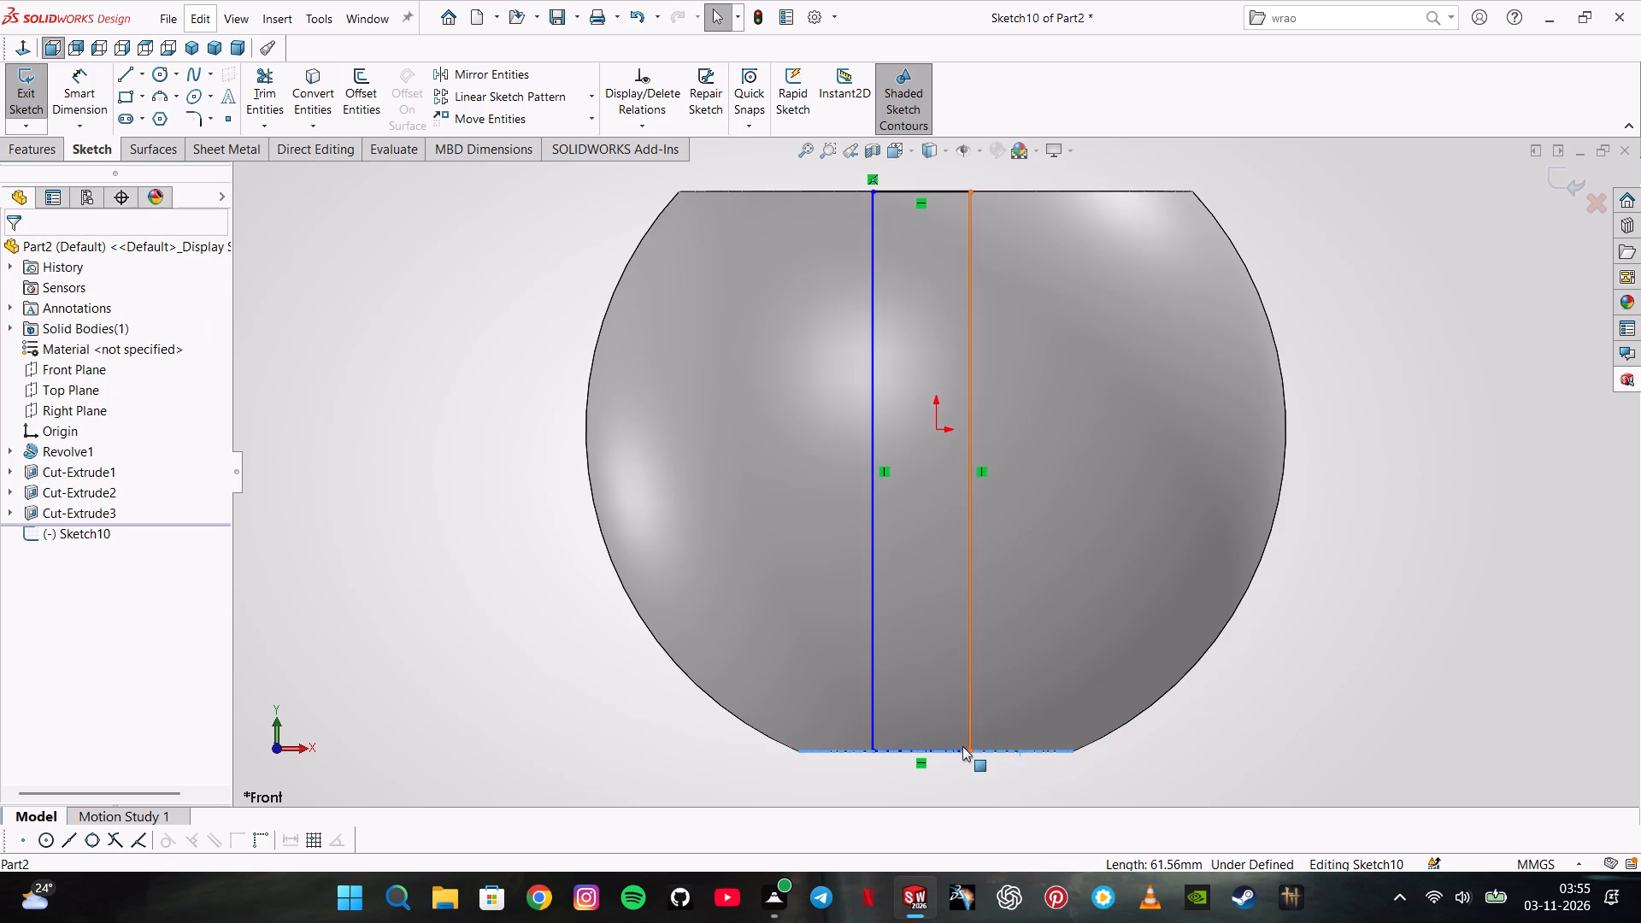
ctrl+click(949, 750)
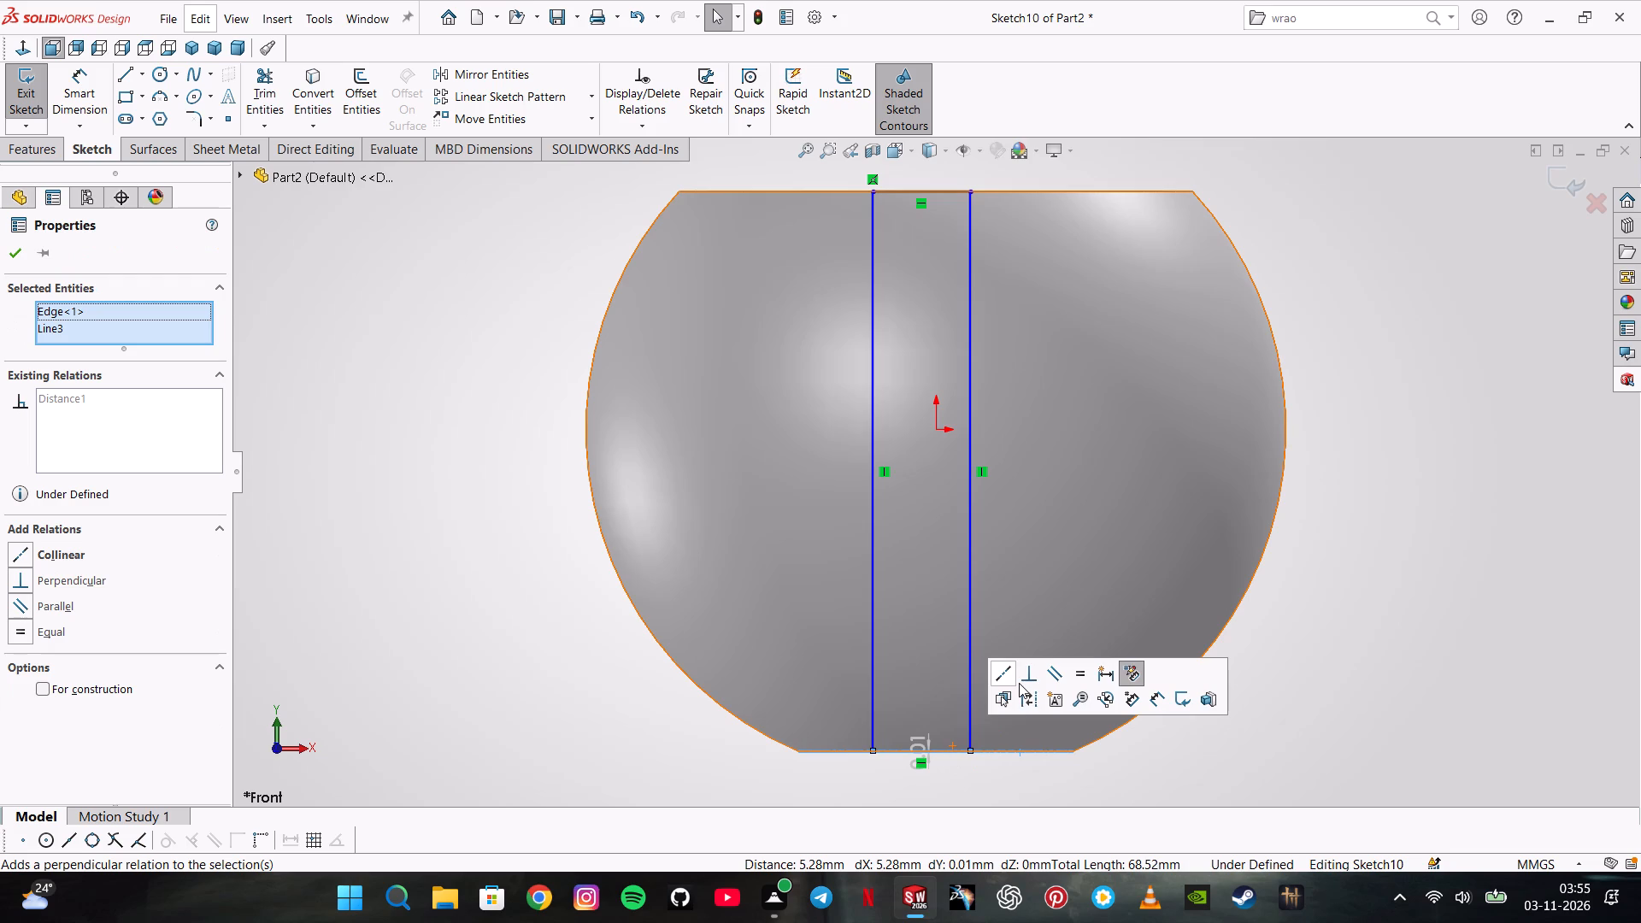
click(1010, 681)
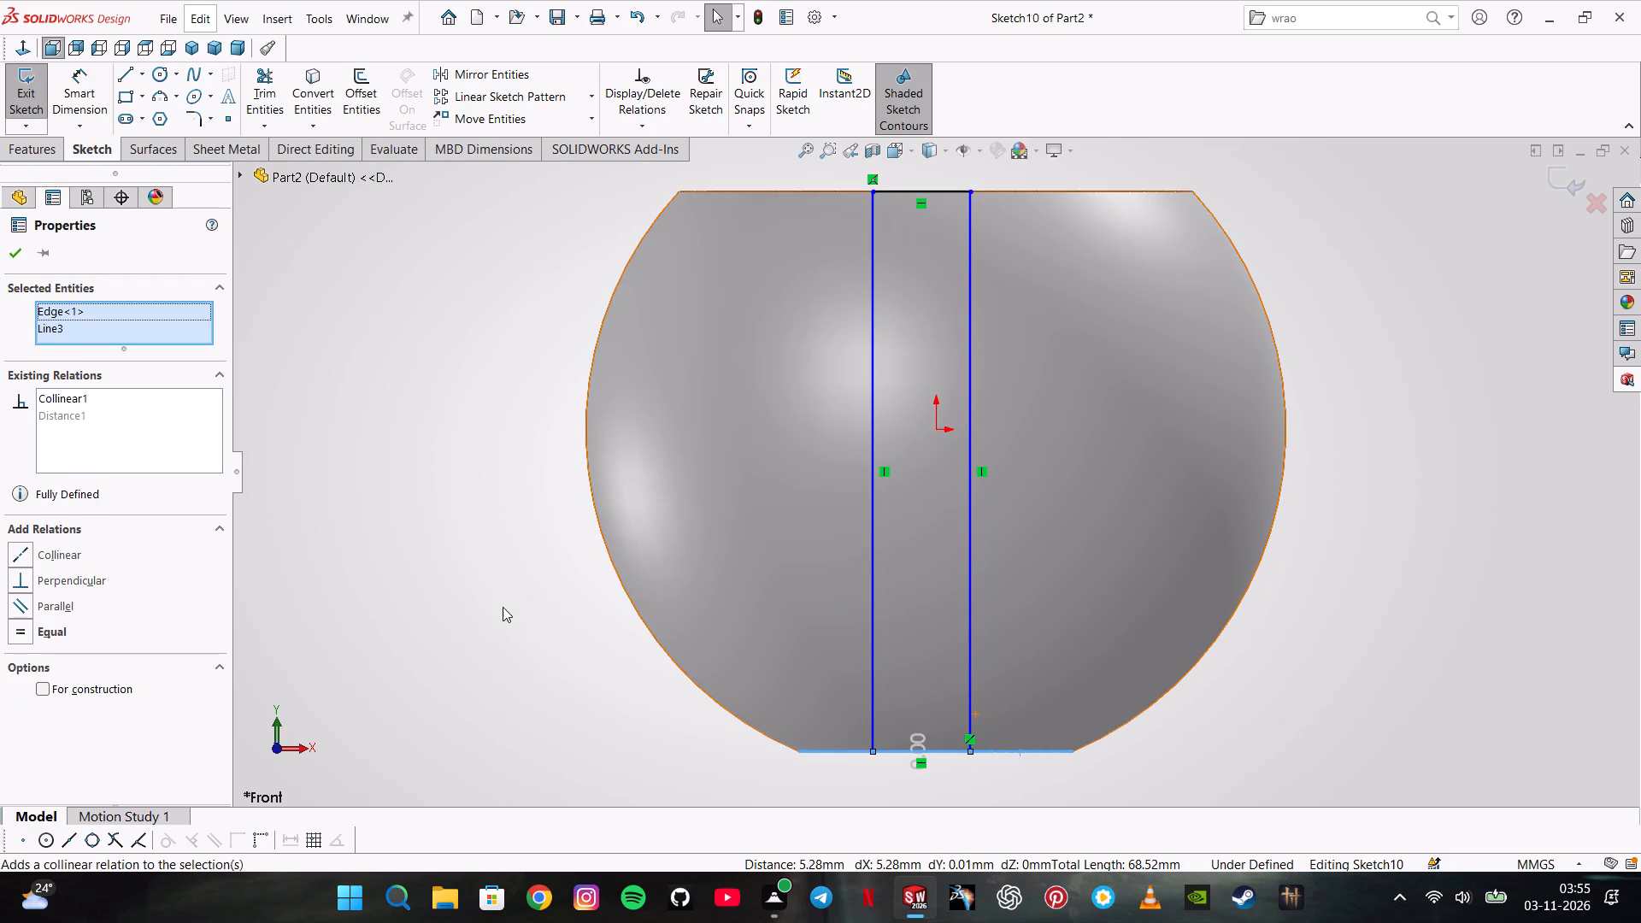
click(503, 607)
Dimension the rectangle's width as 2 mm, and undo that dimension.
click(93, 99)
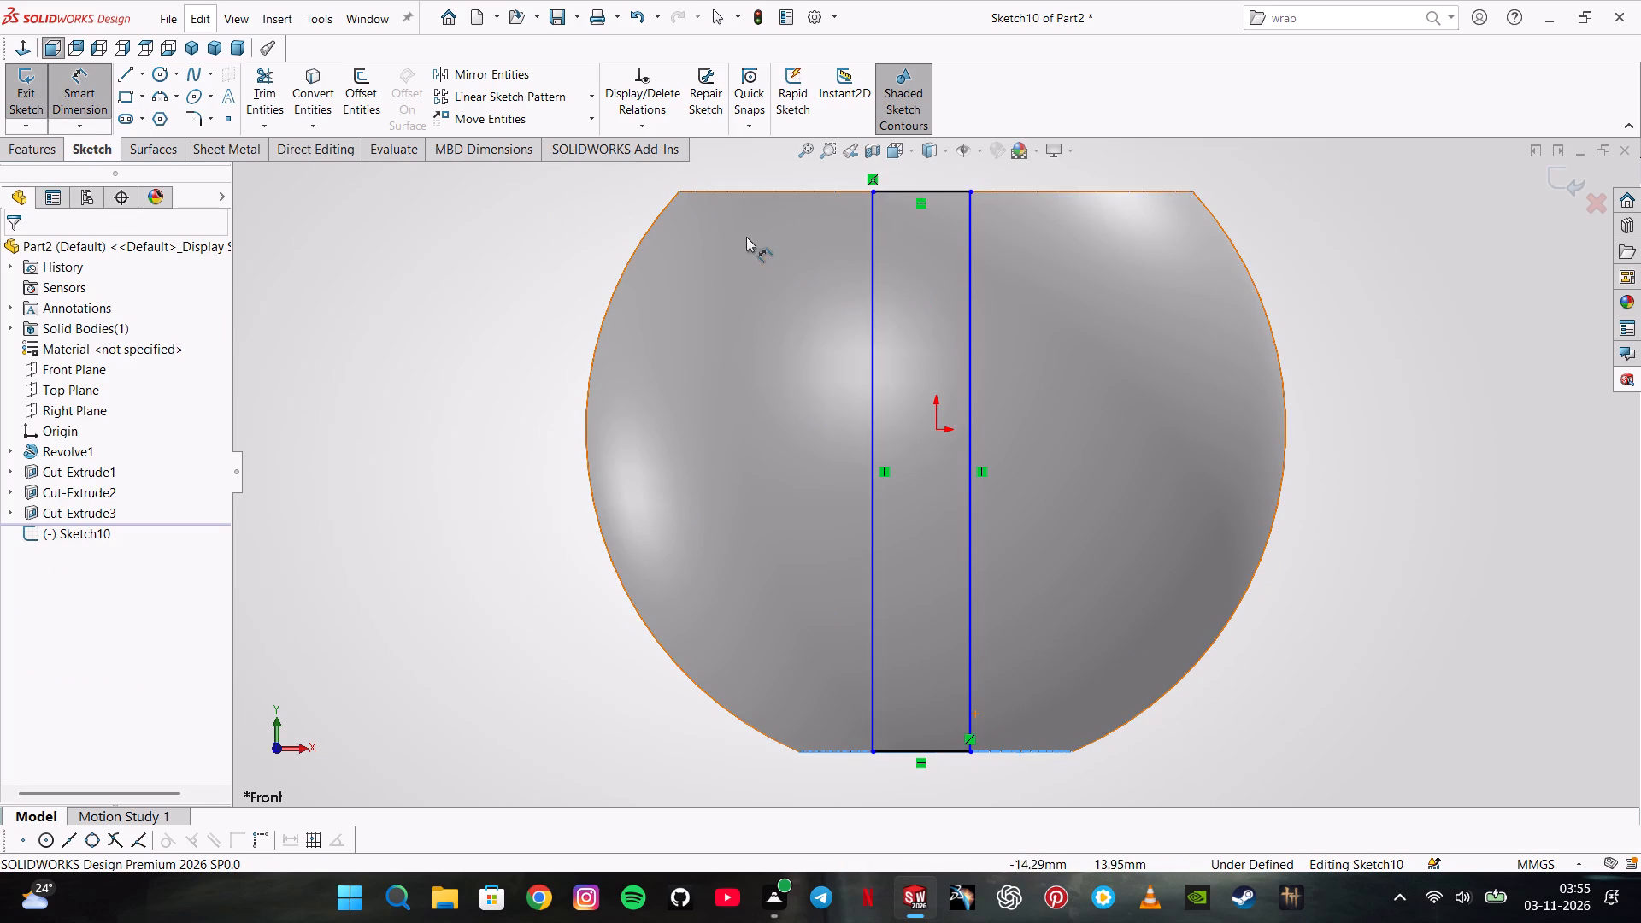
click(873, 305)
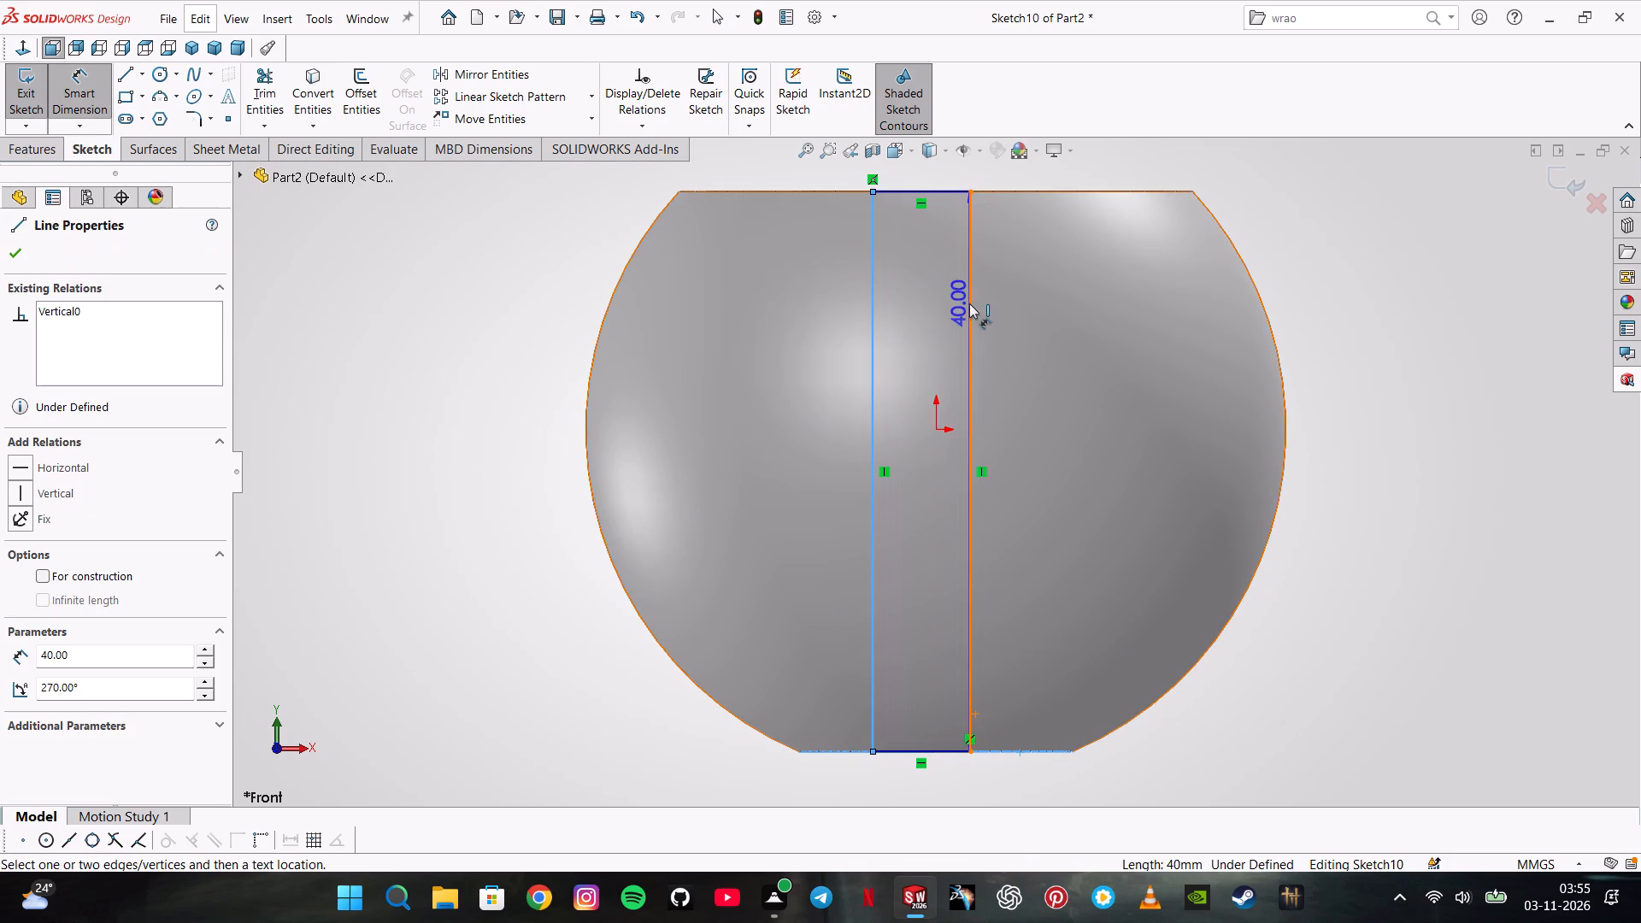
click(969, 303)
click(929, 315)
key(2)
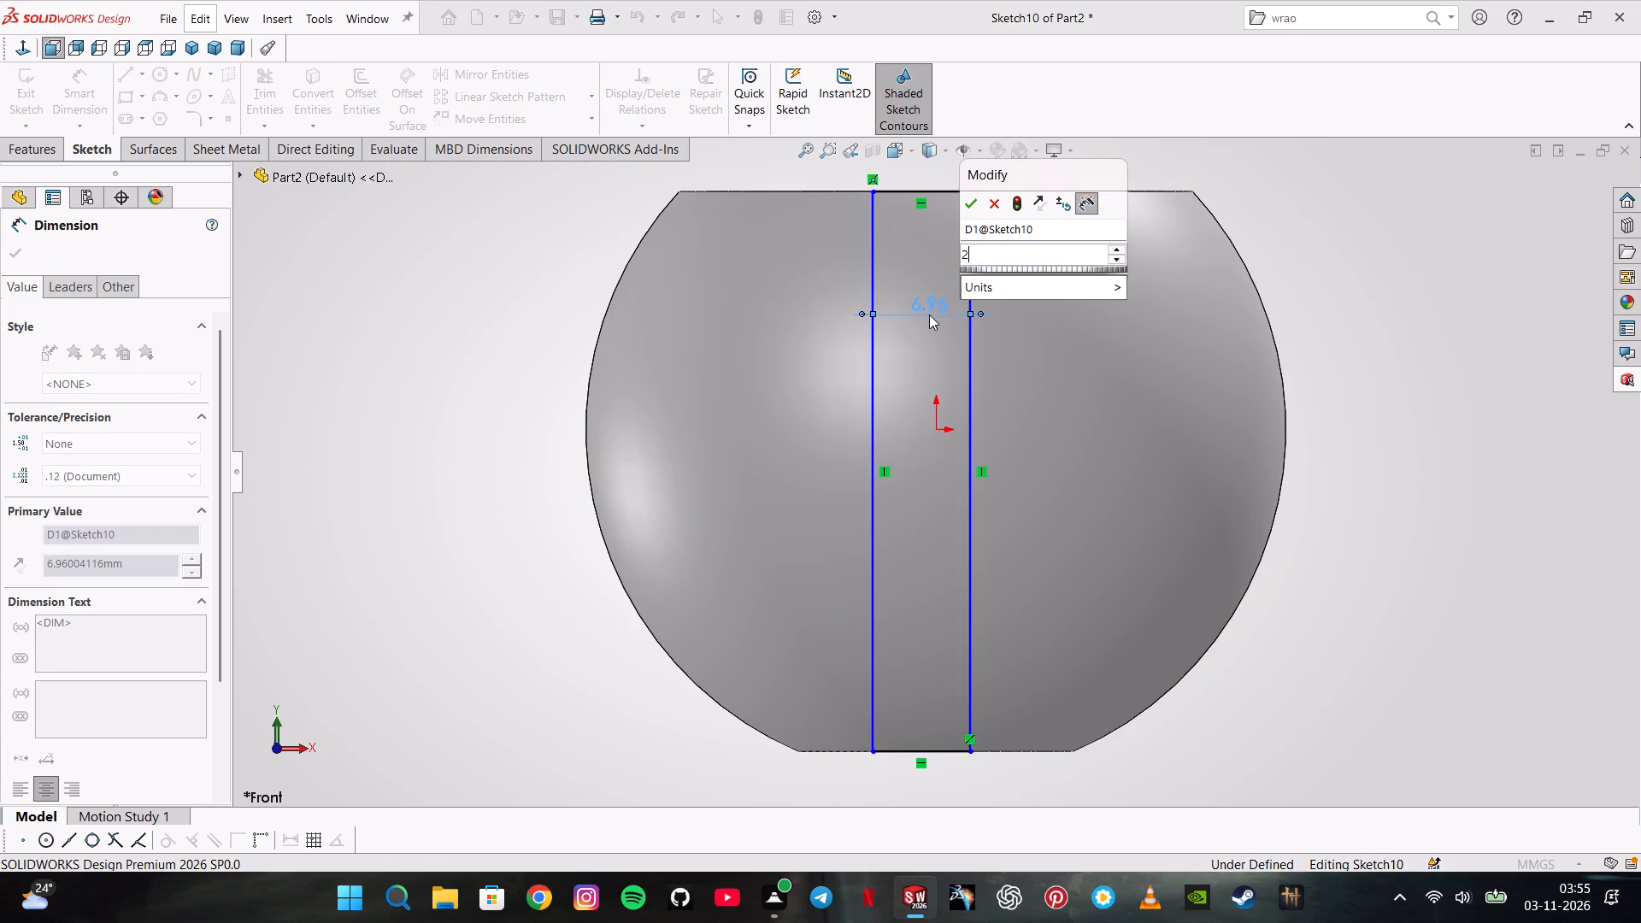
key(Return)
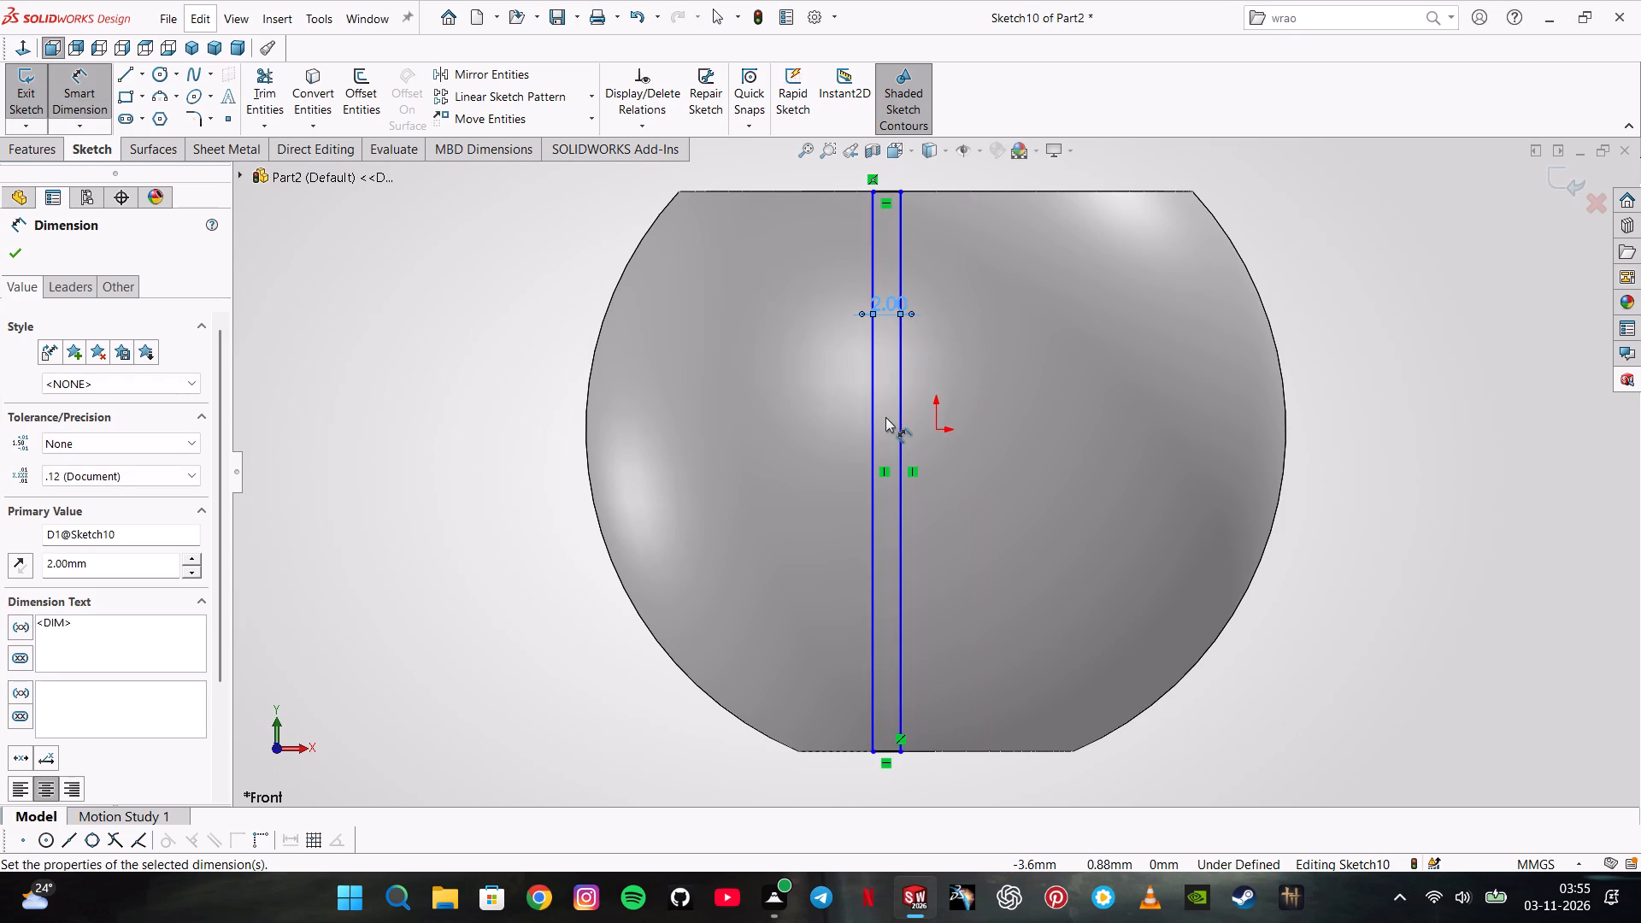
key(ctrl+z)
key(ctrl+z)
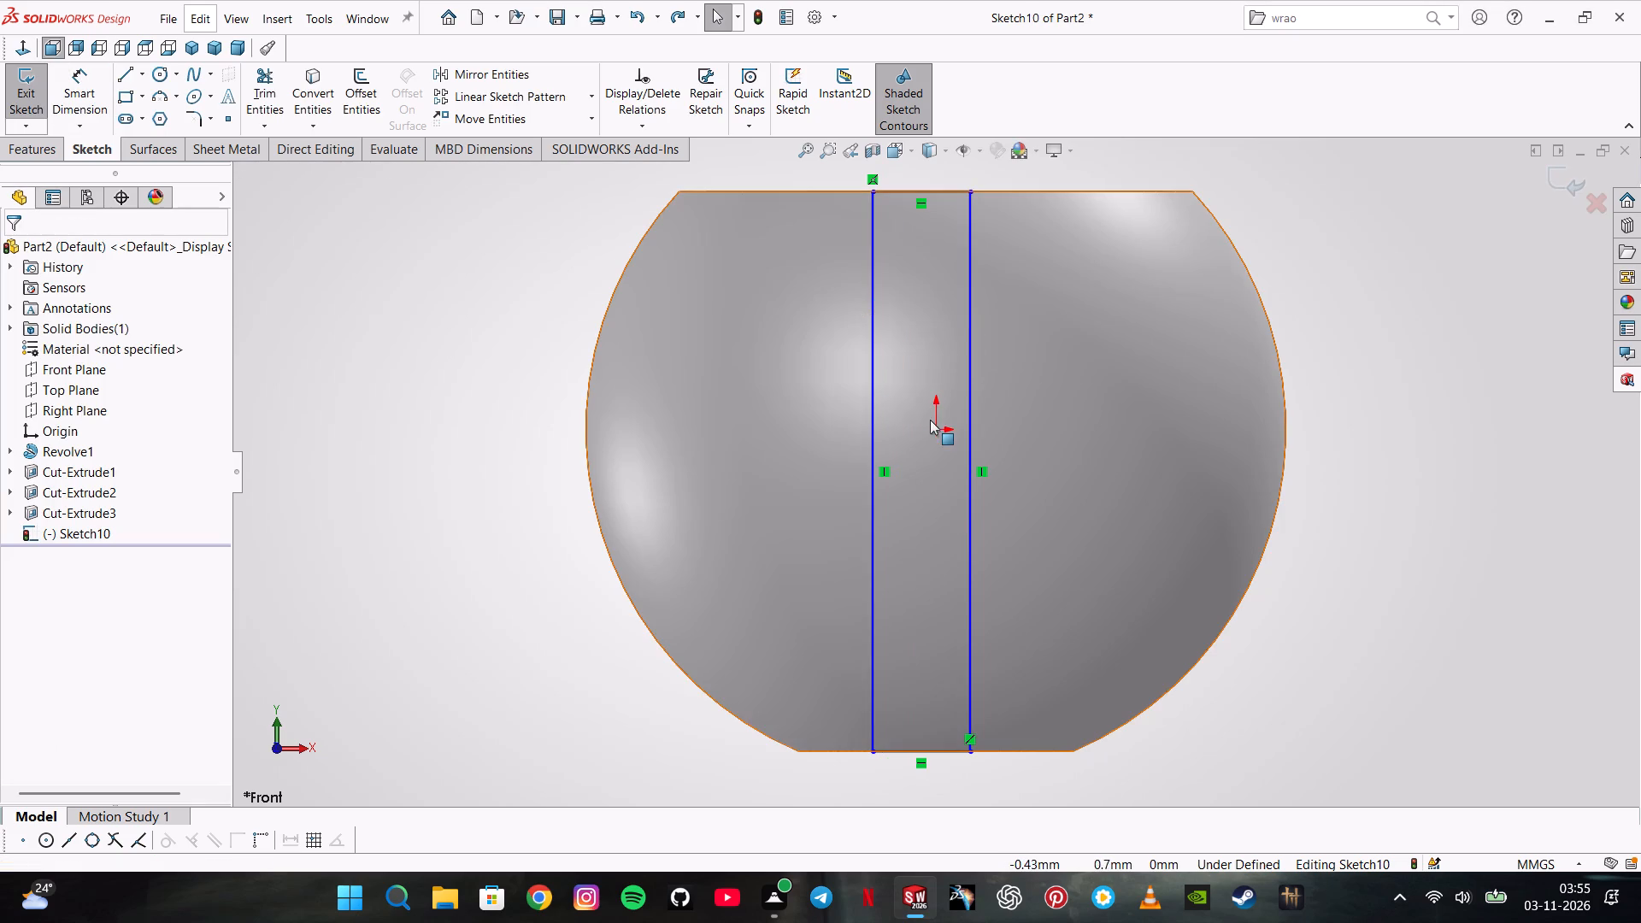
Dimension the rectangle's right side from the origin at 2 mm, and correct the distance to 1 mm.
click(72, 91)
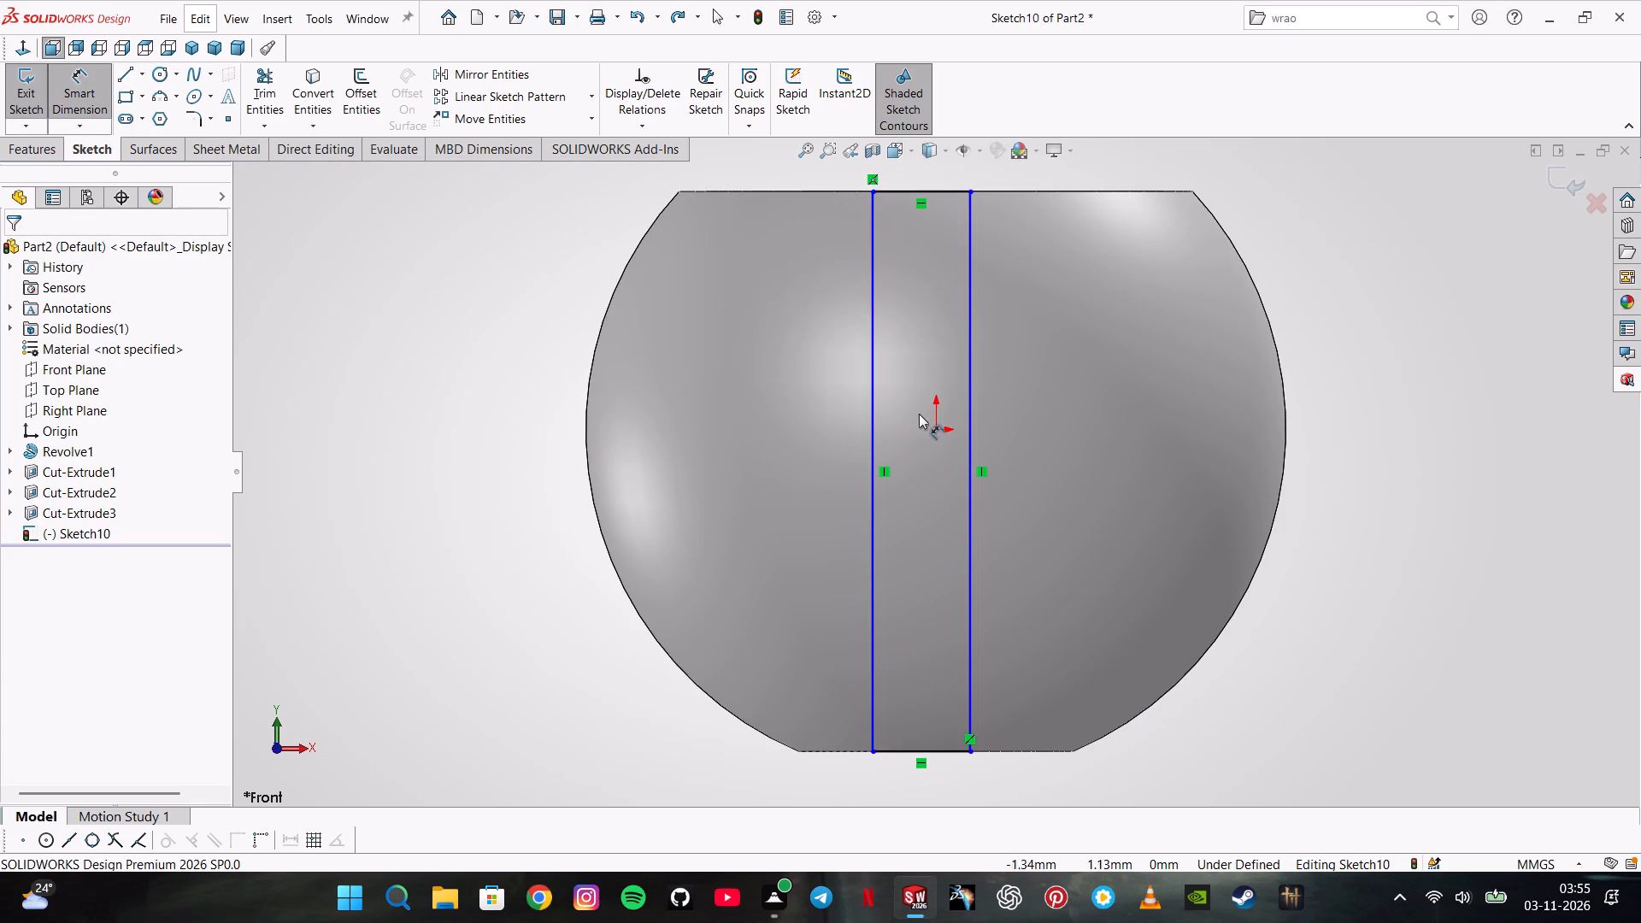
click(937, 432)
click(971, 409)
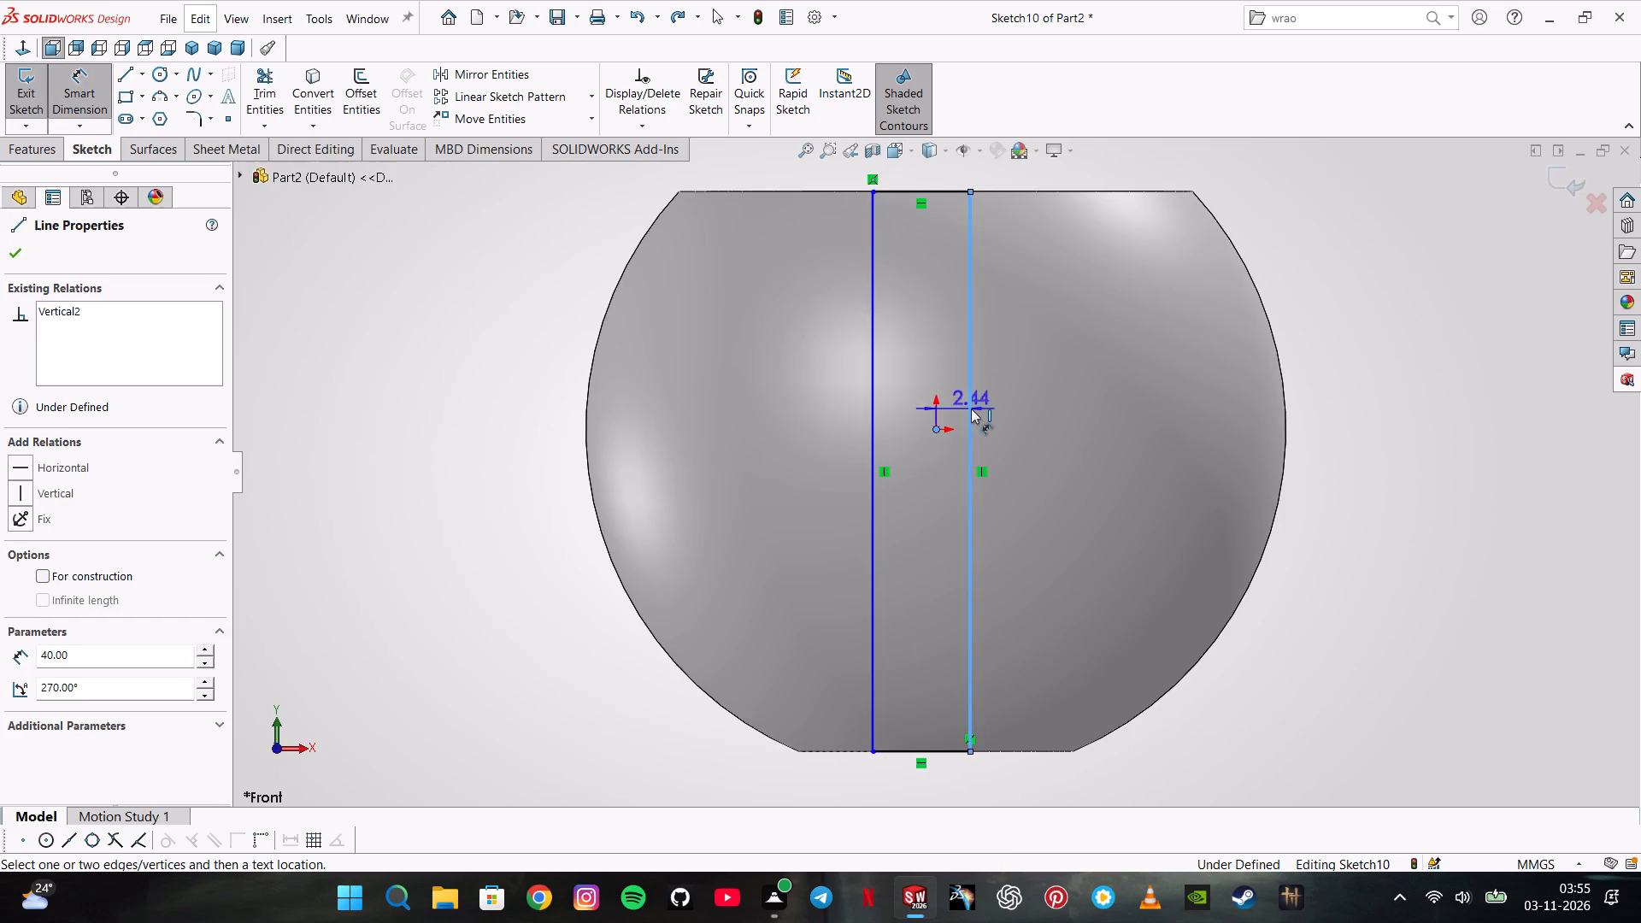
click(957, 397)
key(2)
key(Return)
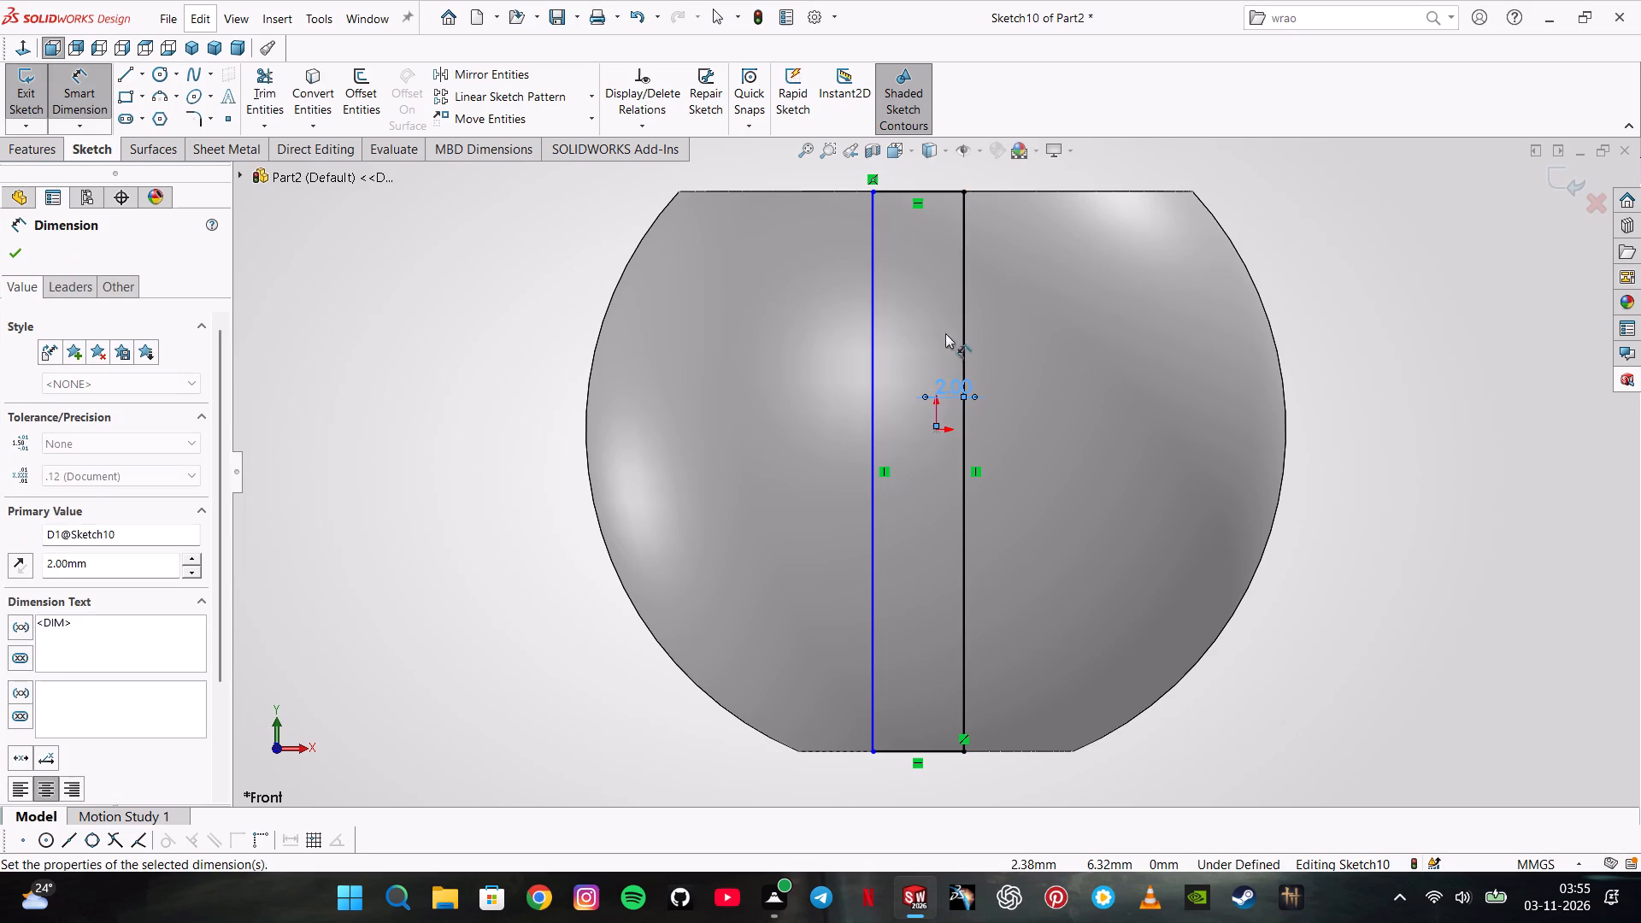
double_click(953, 386)
key(1)
key(Return)
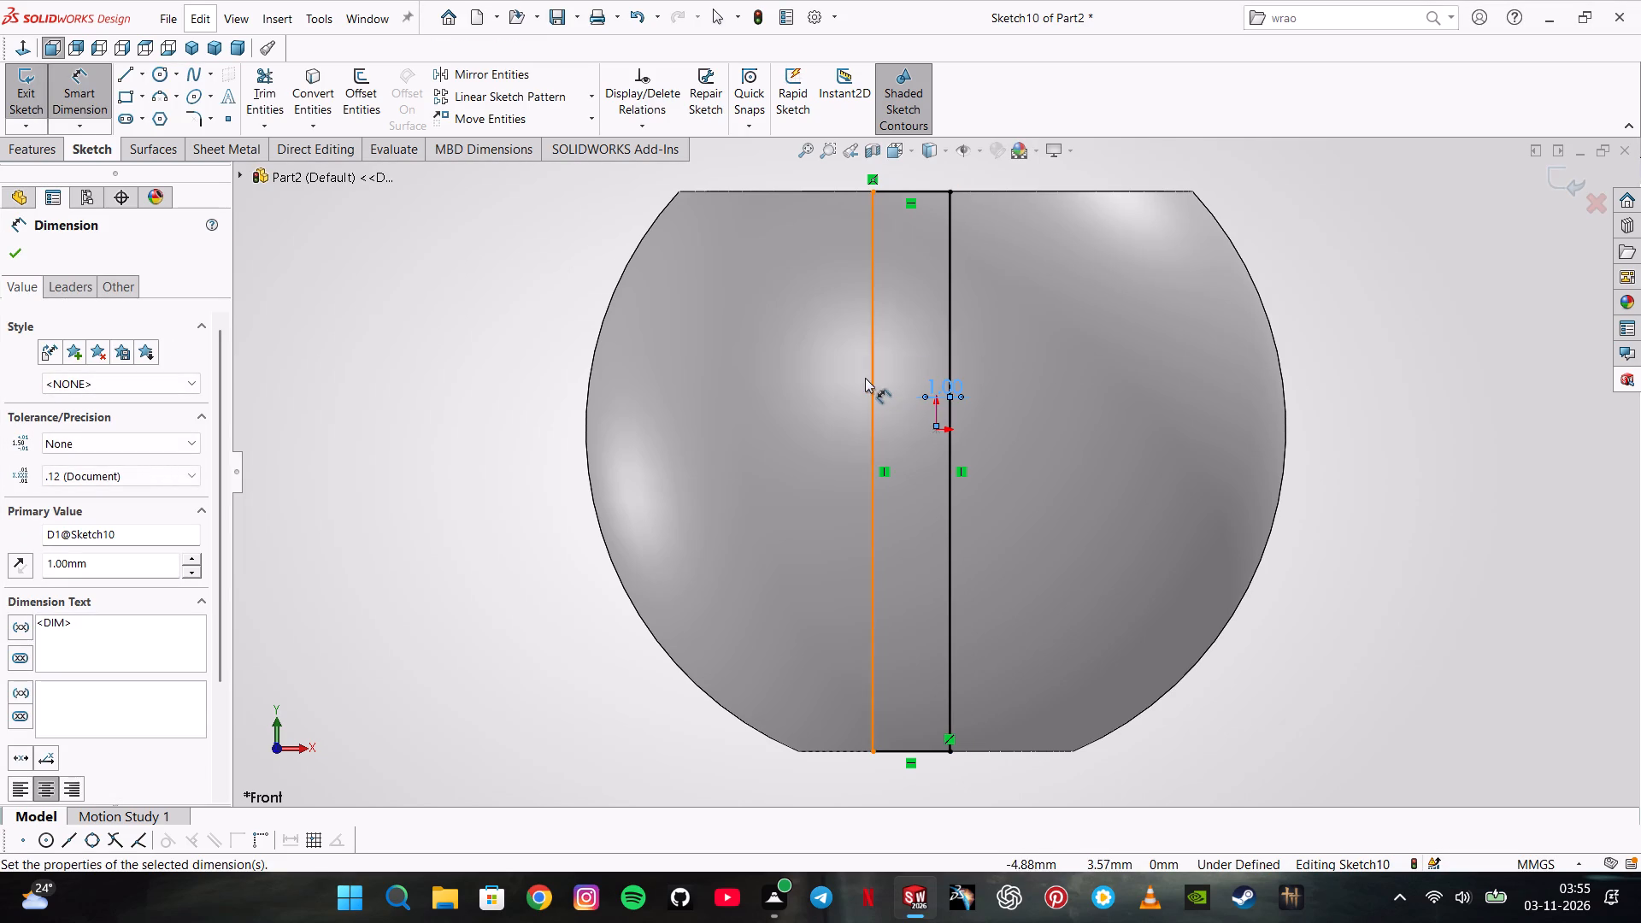
Dimension the rectangle's width between its two vertical sides as 2 mm, and exit the sketch.
click(872, 373)
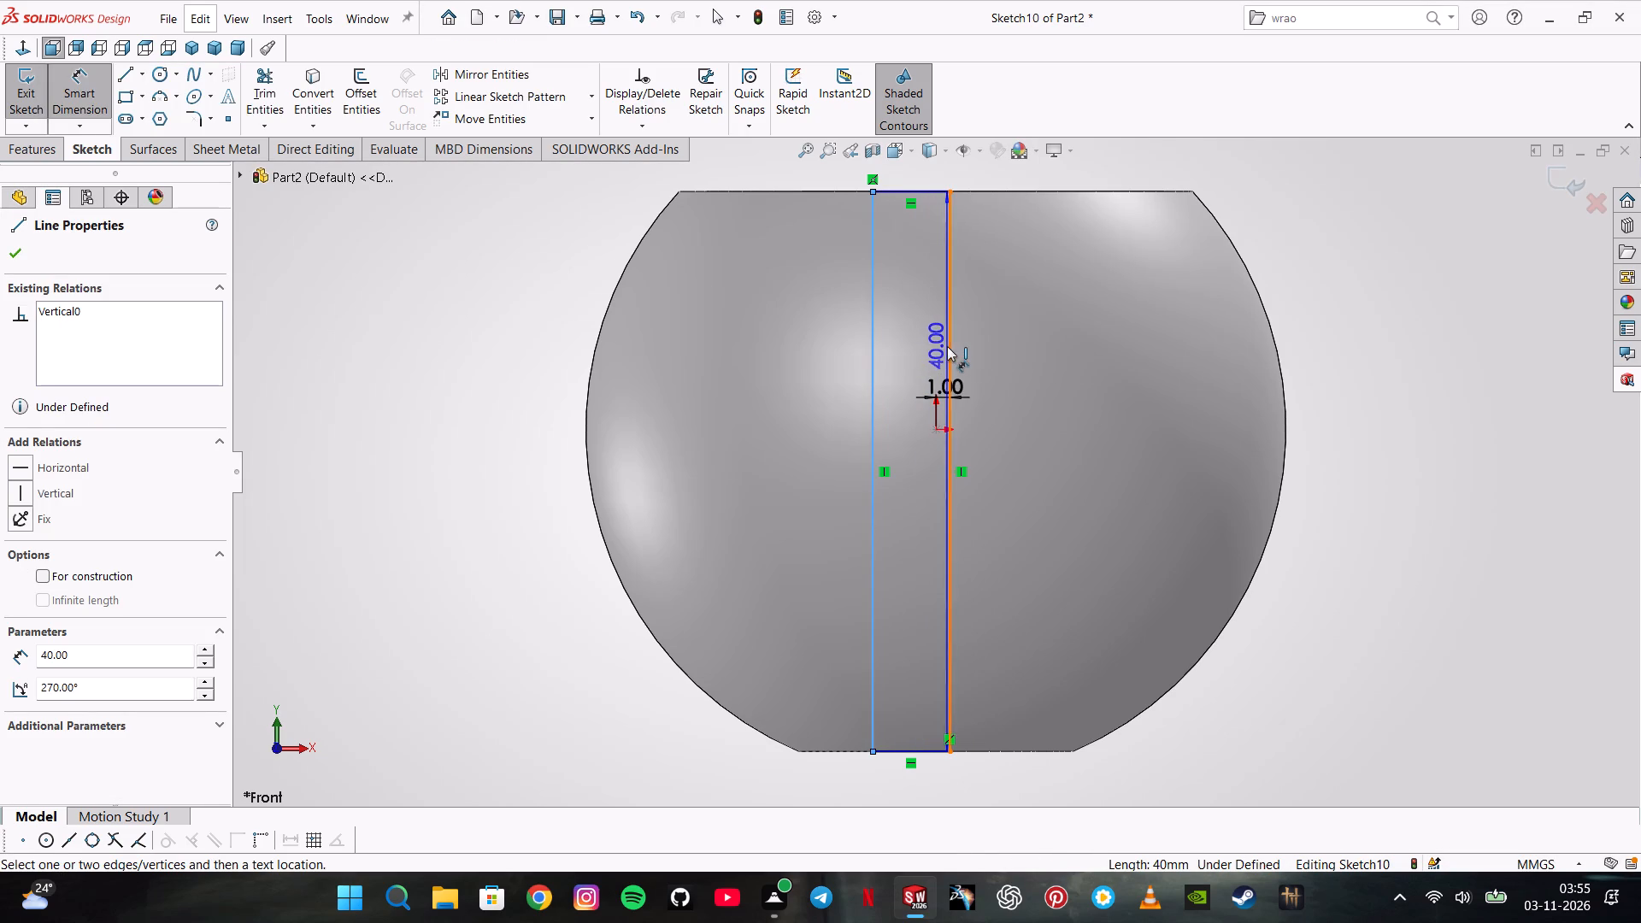
click(947, 346)
click(929, 340)
key(2)
key(Return)
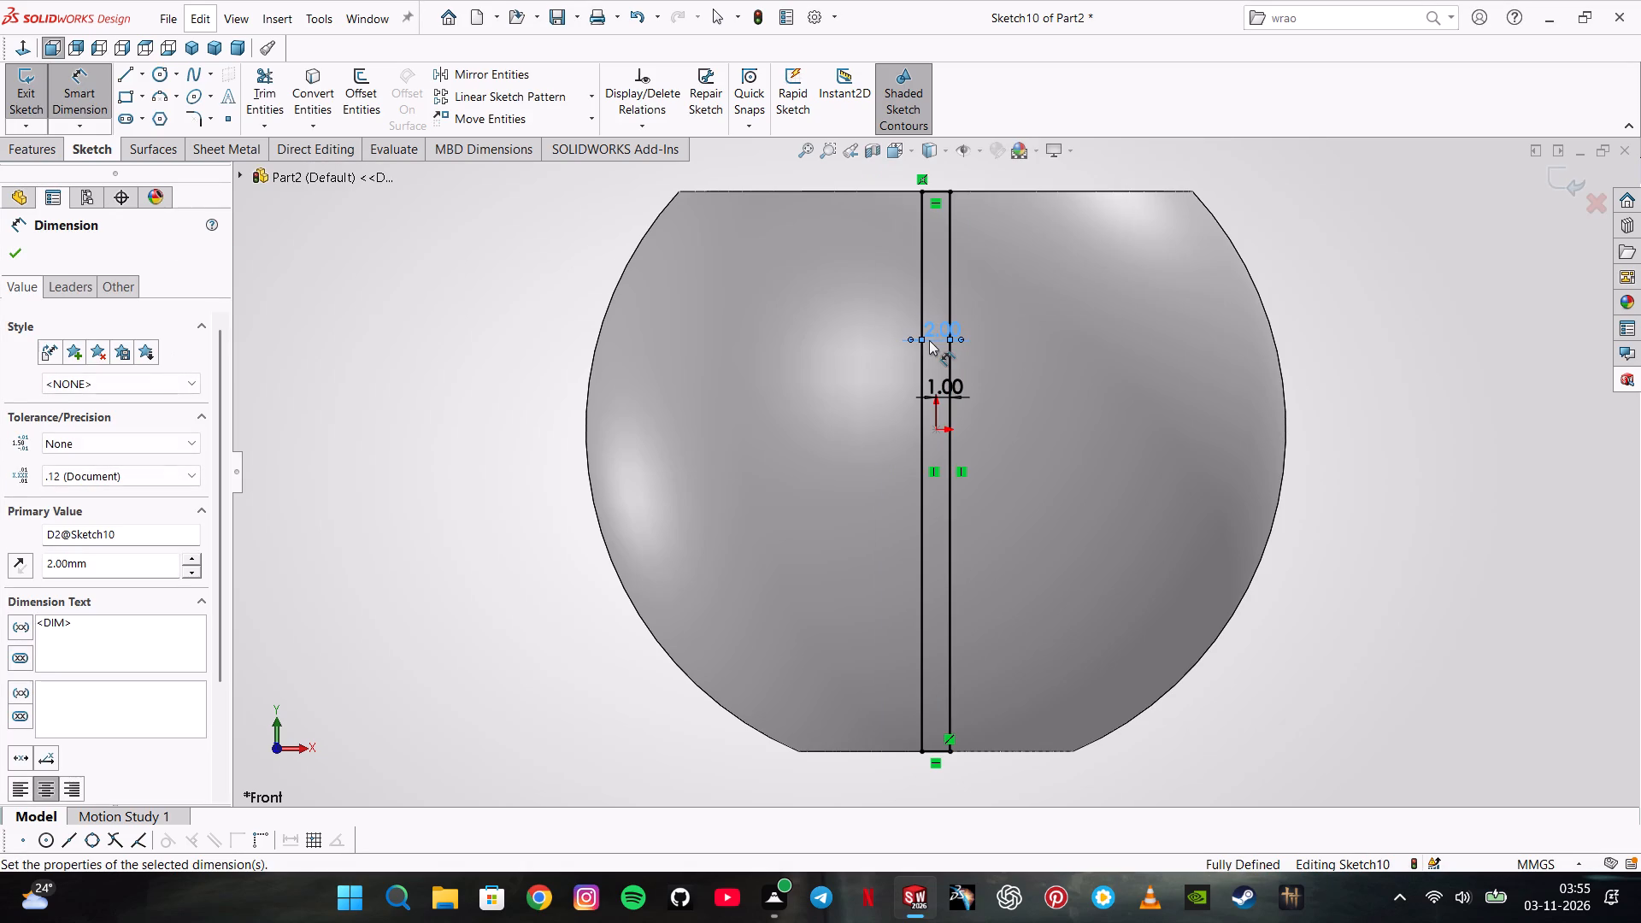
click(37, 140)
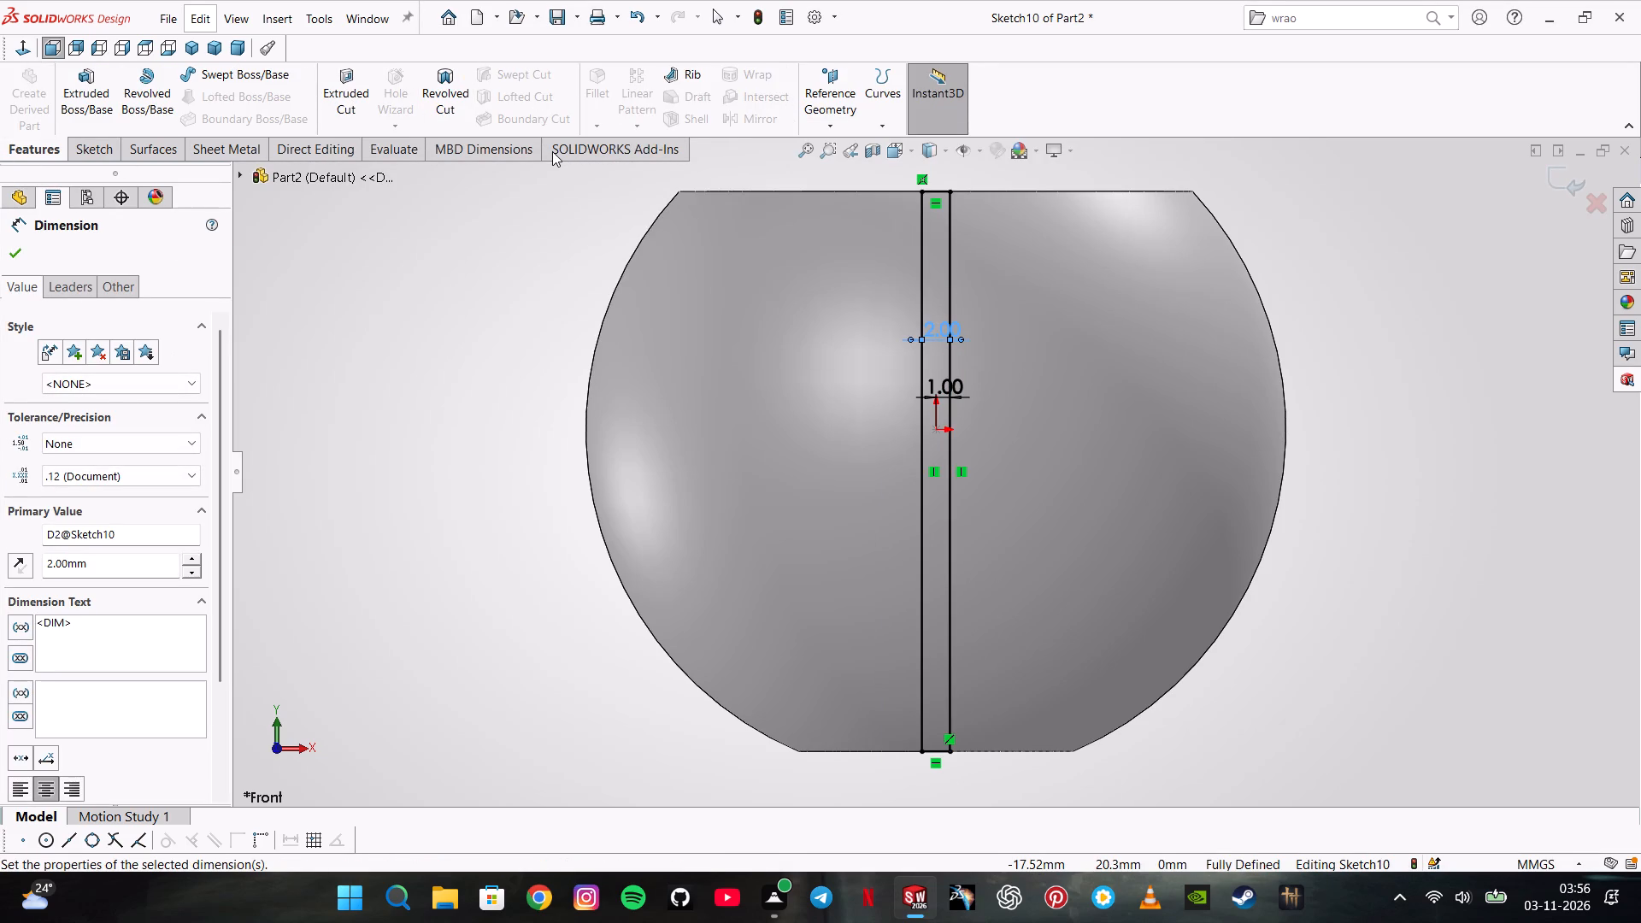
click(108, 150)
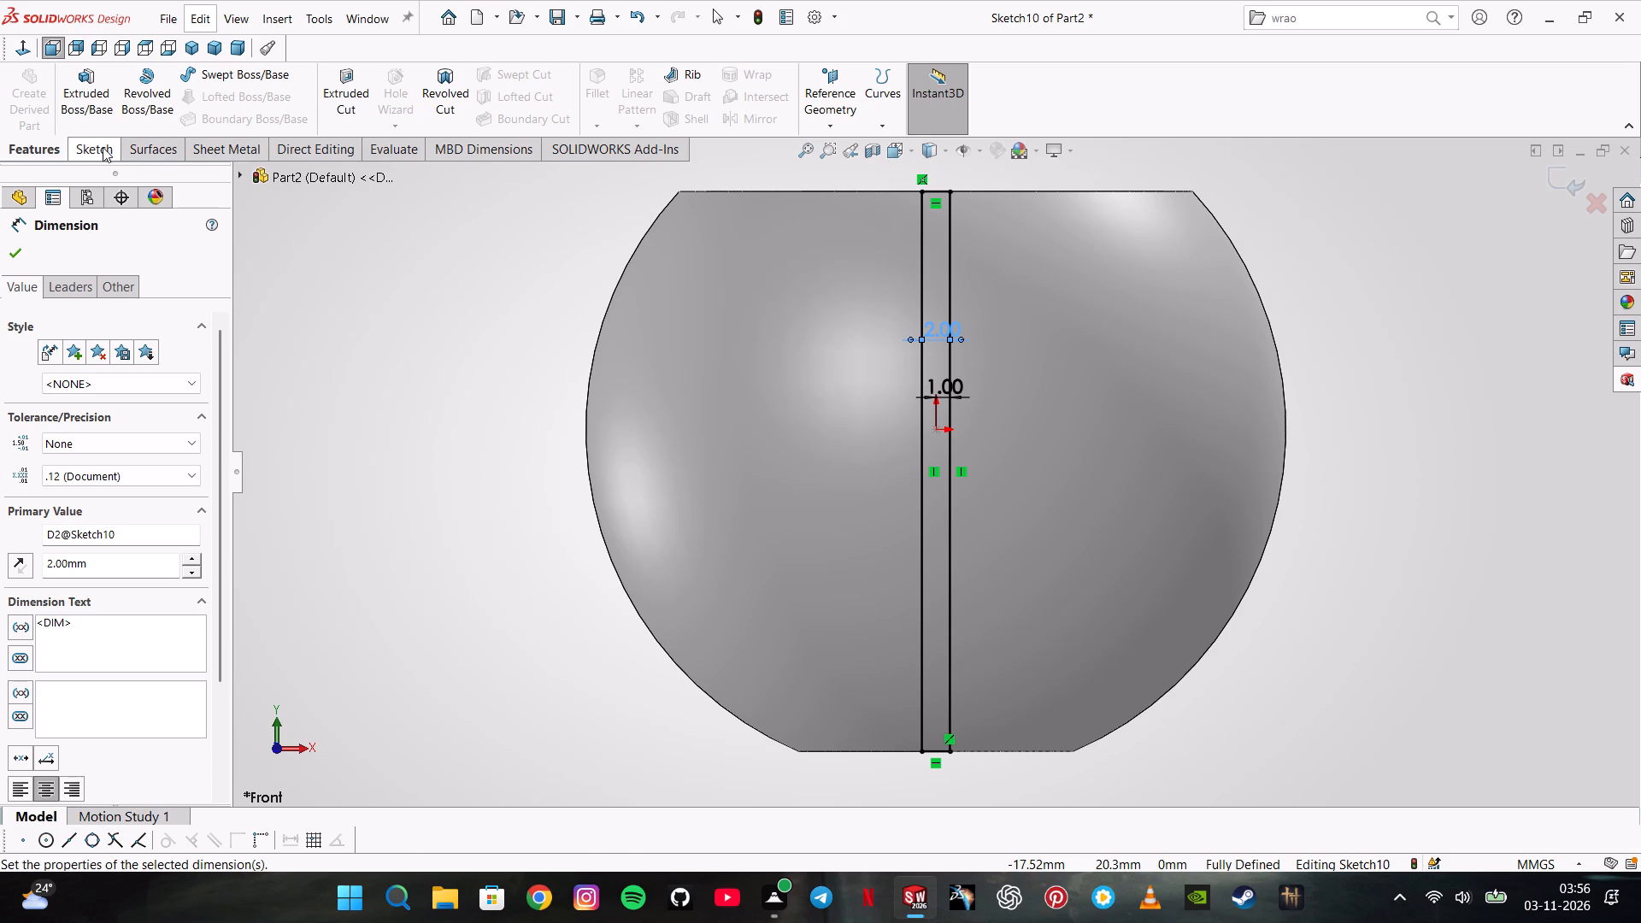
click(29, 85)
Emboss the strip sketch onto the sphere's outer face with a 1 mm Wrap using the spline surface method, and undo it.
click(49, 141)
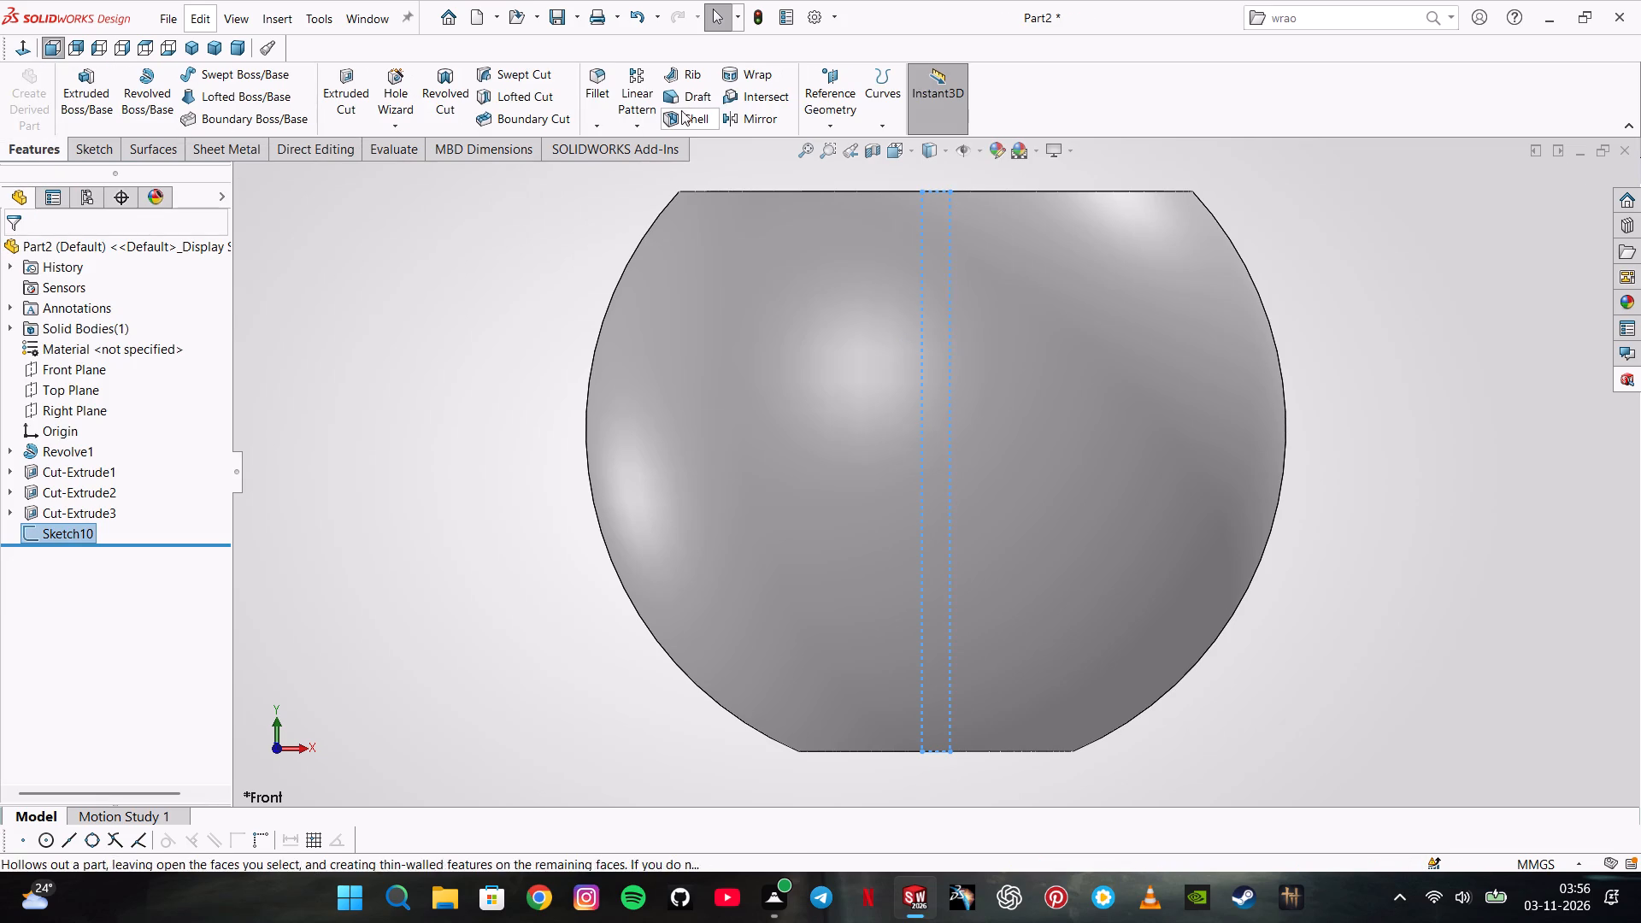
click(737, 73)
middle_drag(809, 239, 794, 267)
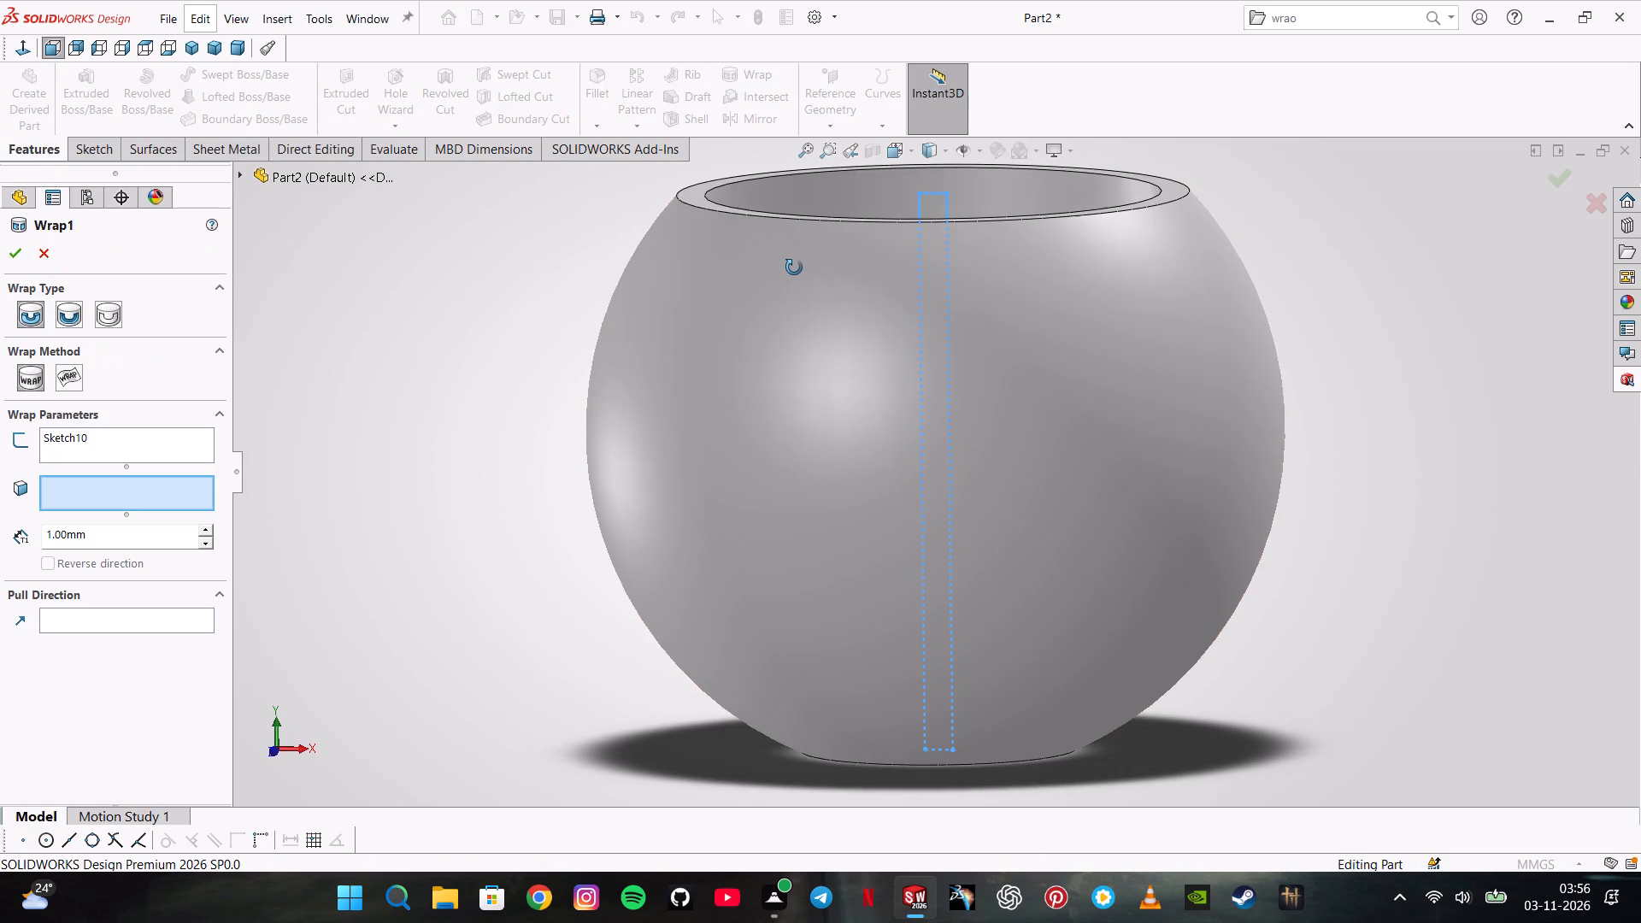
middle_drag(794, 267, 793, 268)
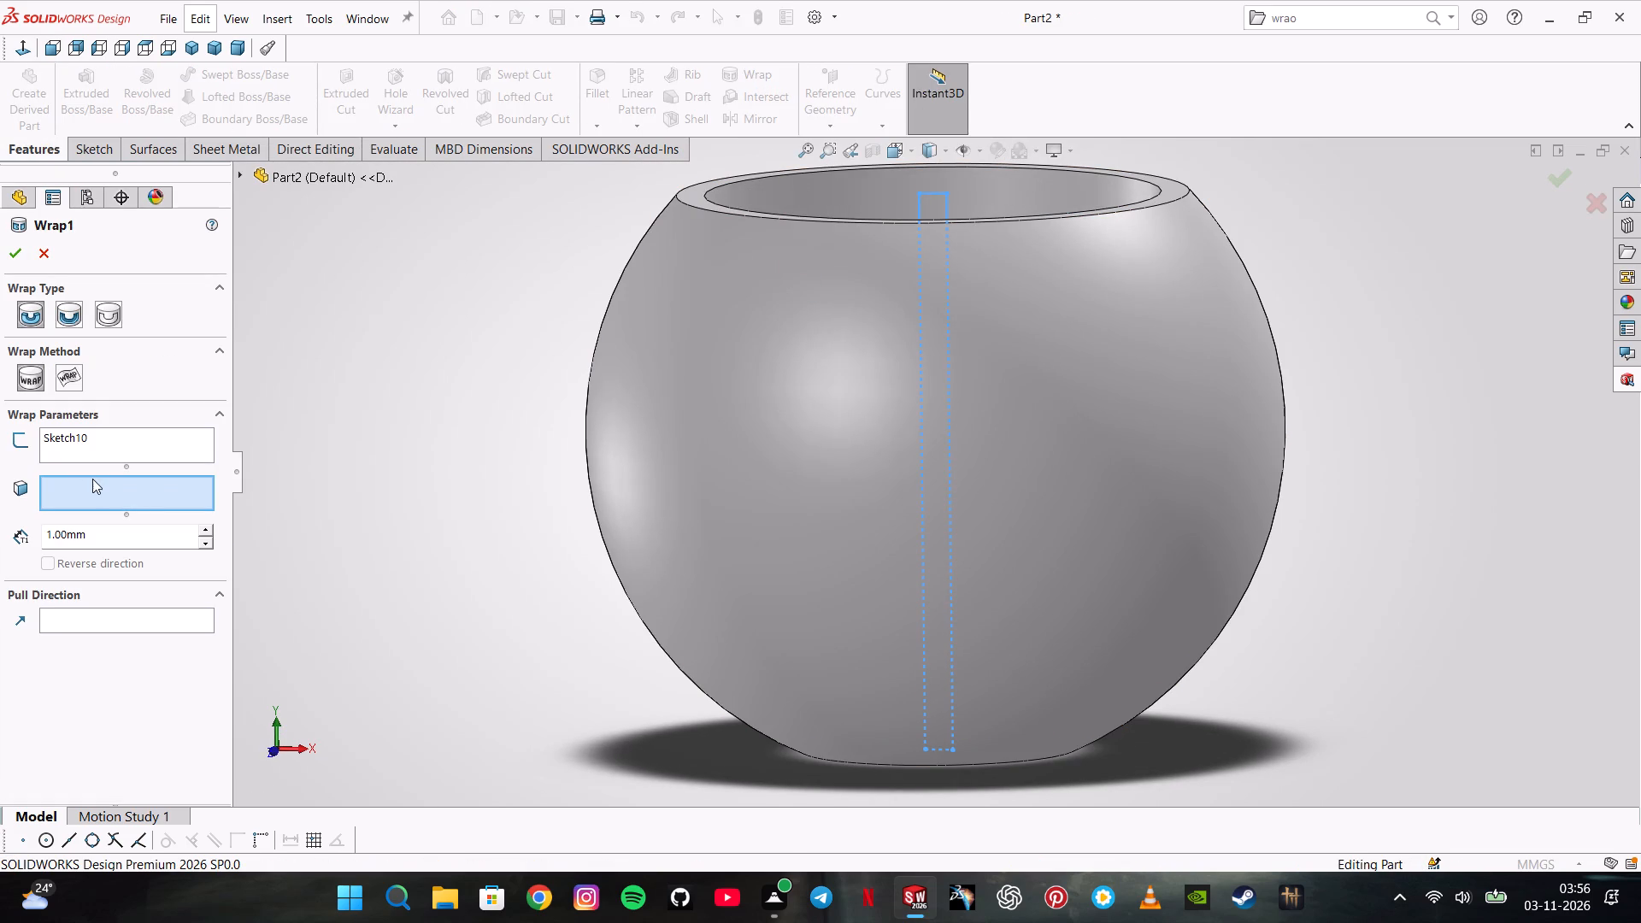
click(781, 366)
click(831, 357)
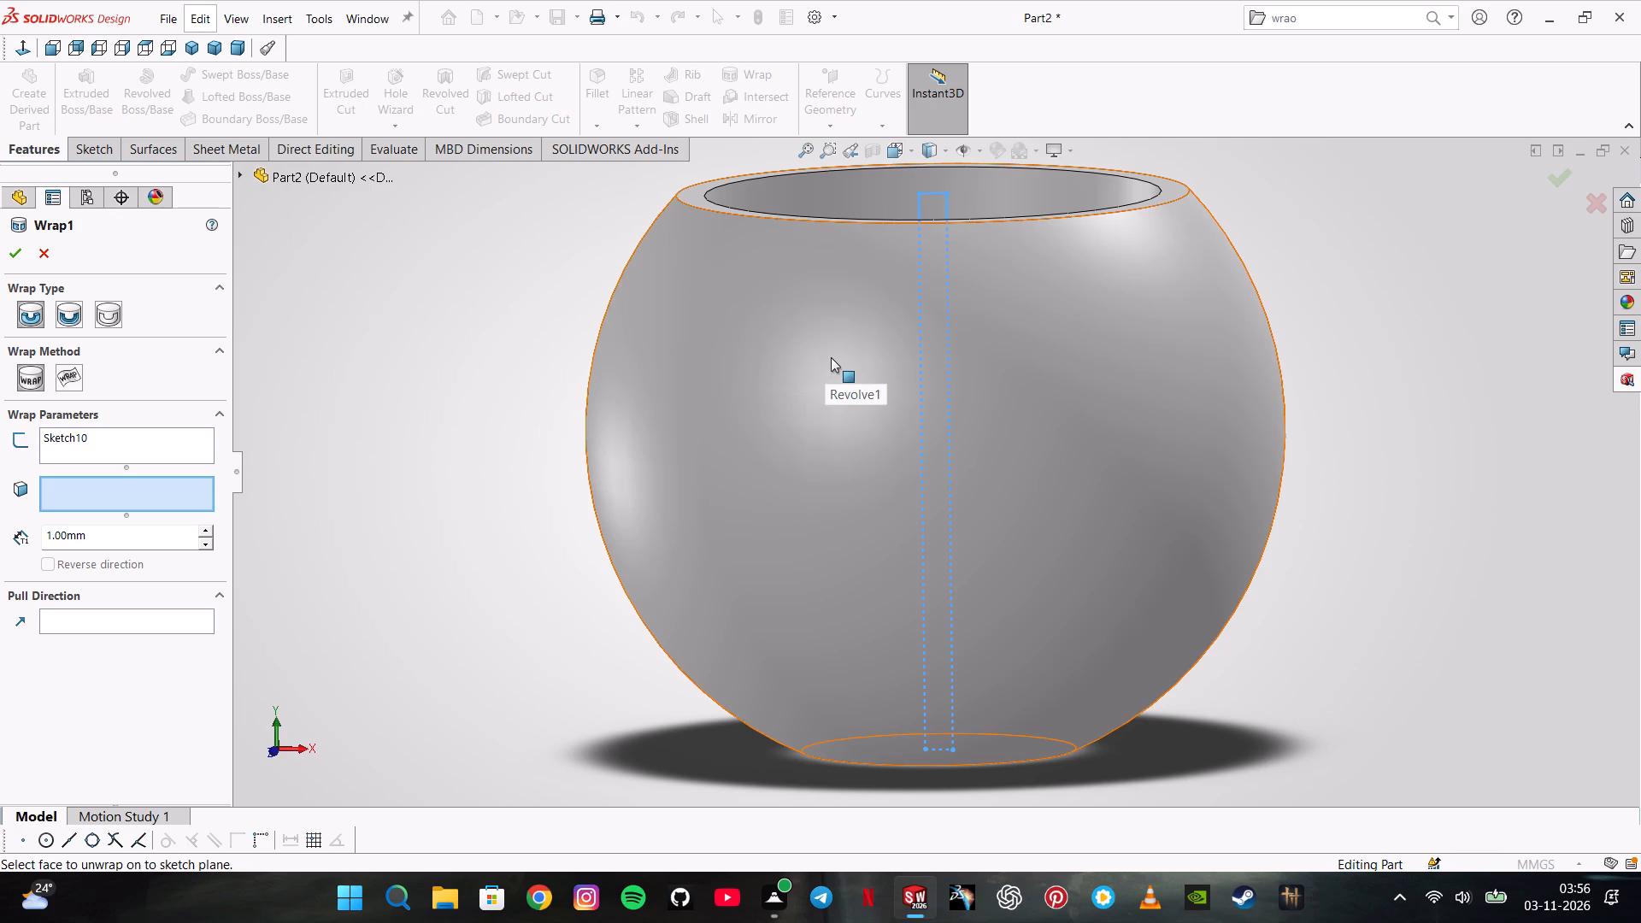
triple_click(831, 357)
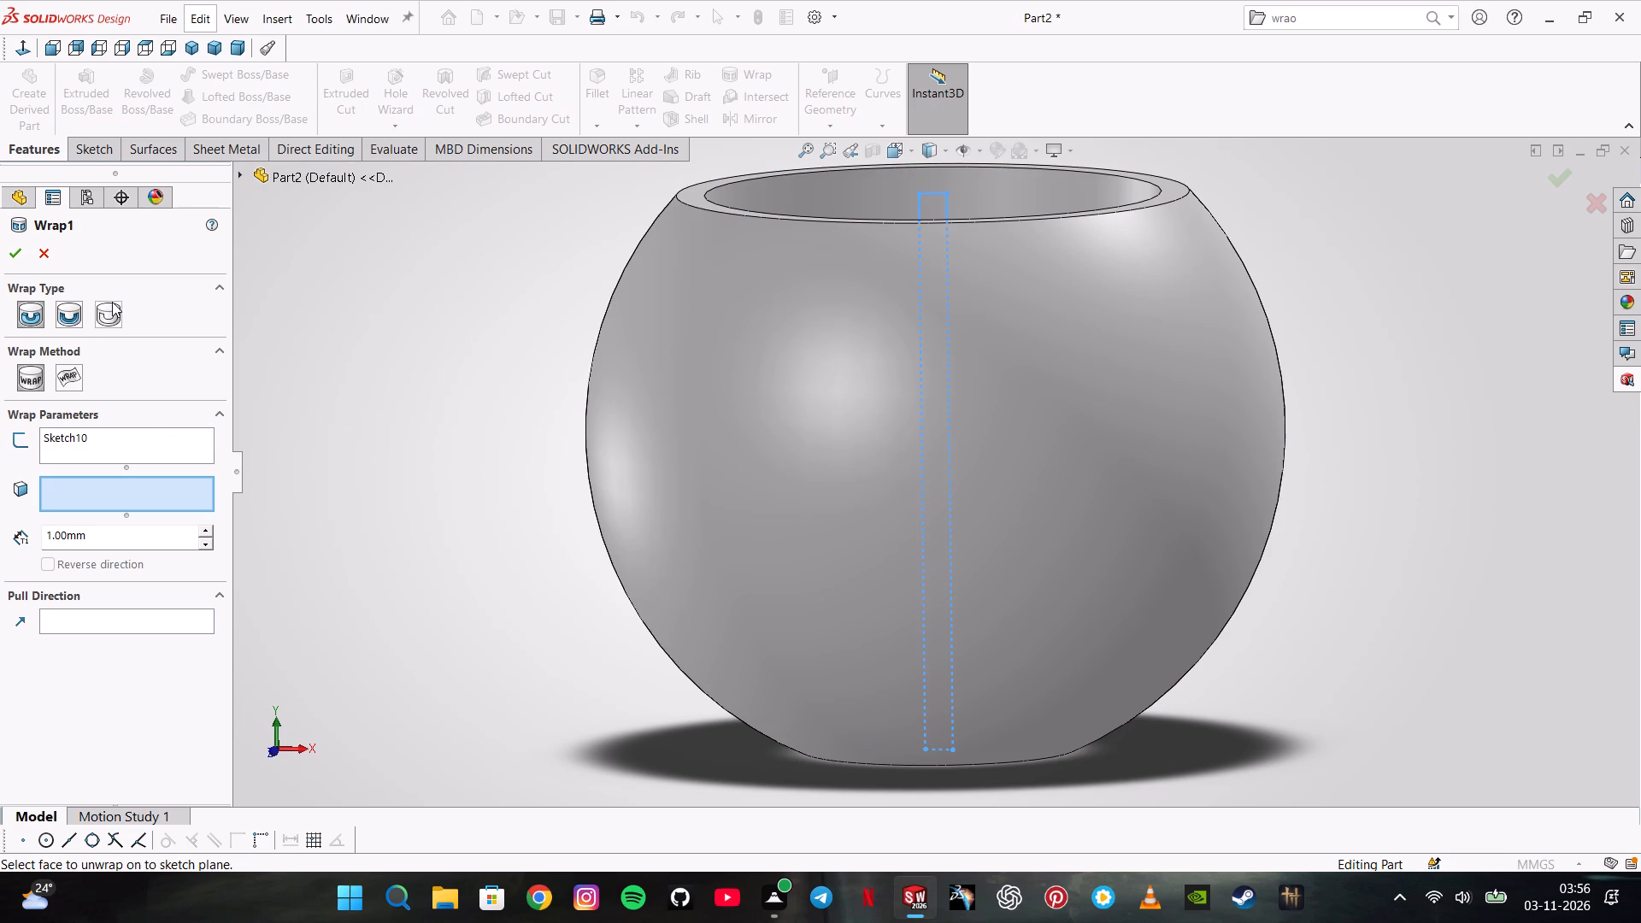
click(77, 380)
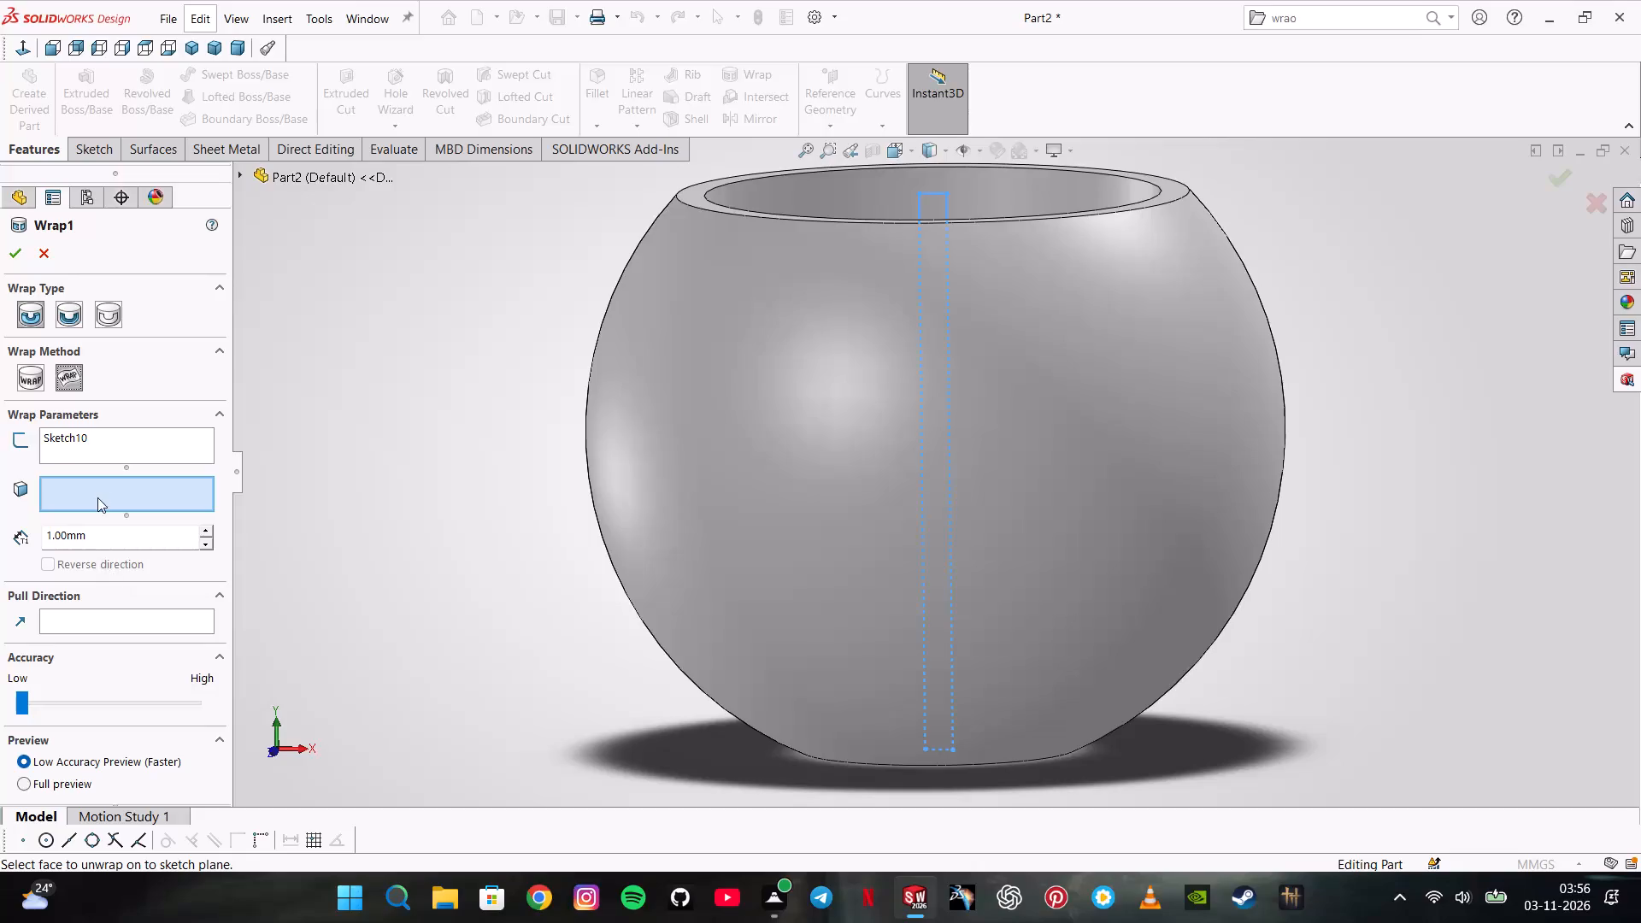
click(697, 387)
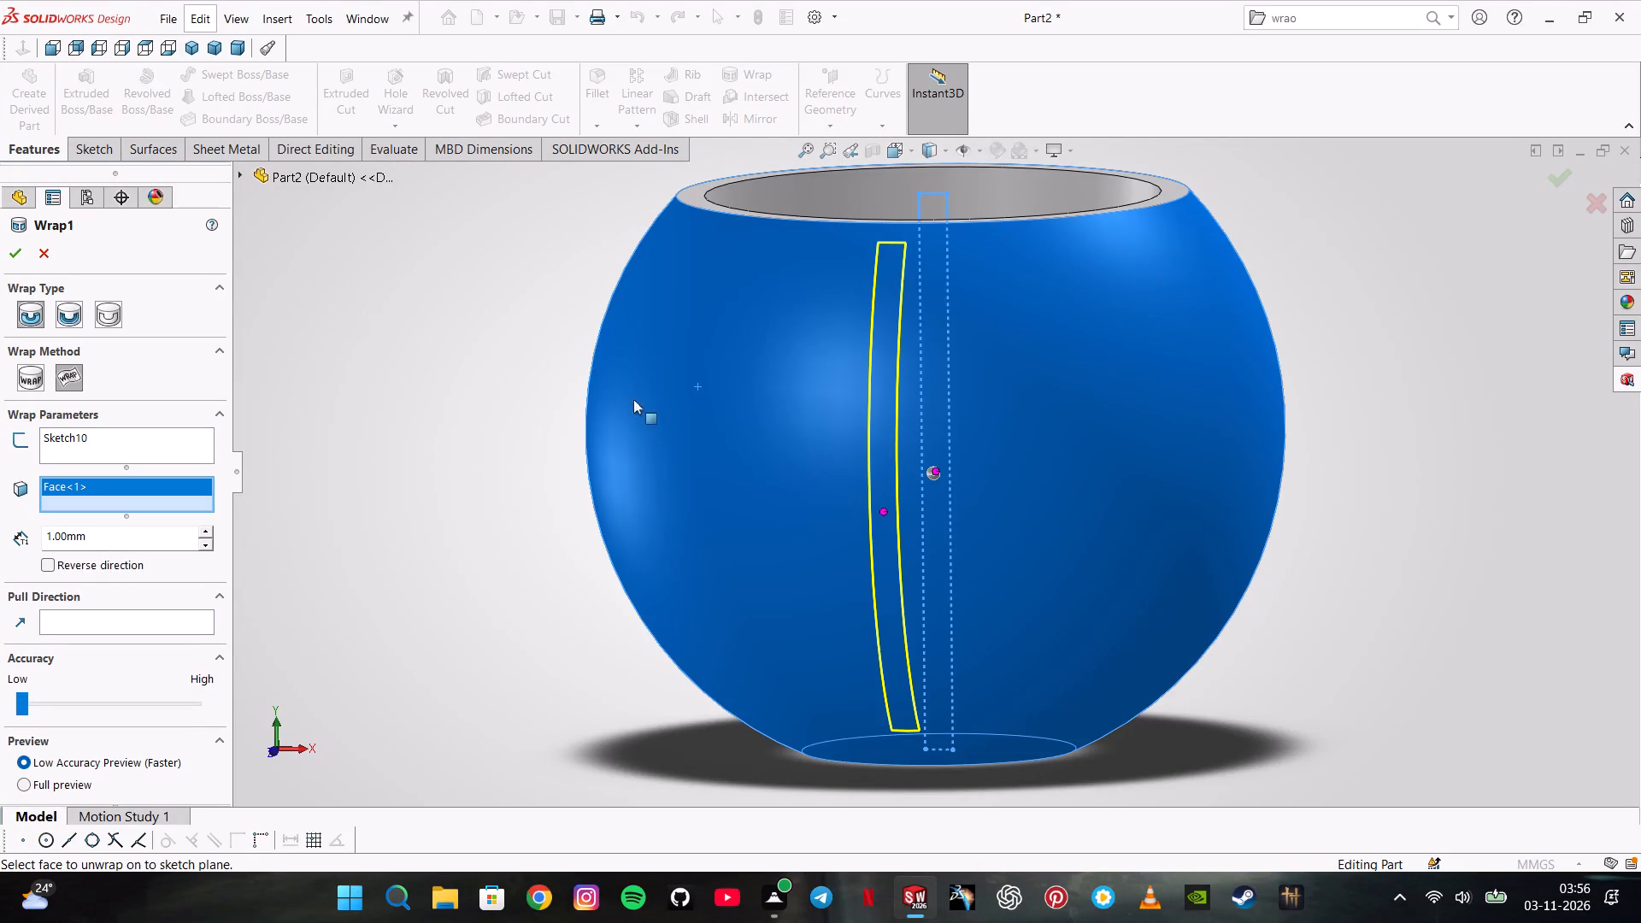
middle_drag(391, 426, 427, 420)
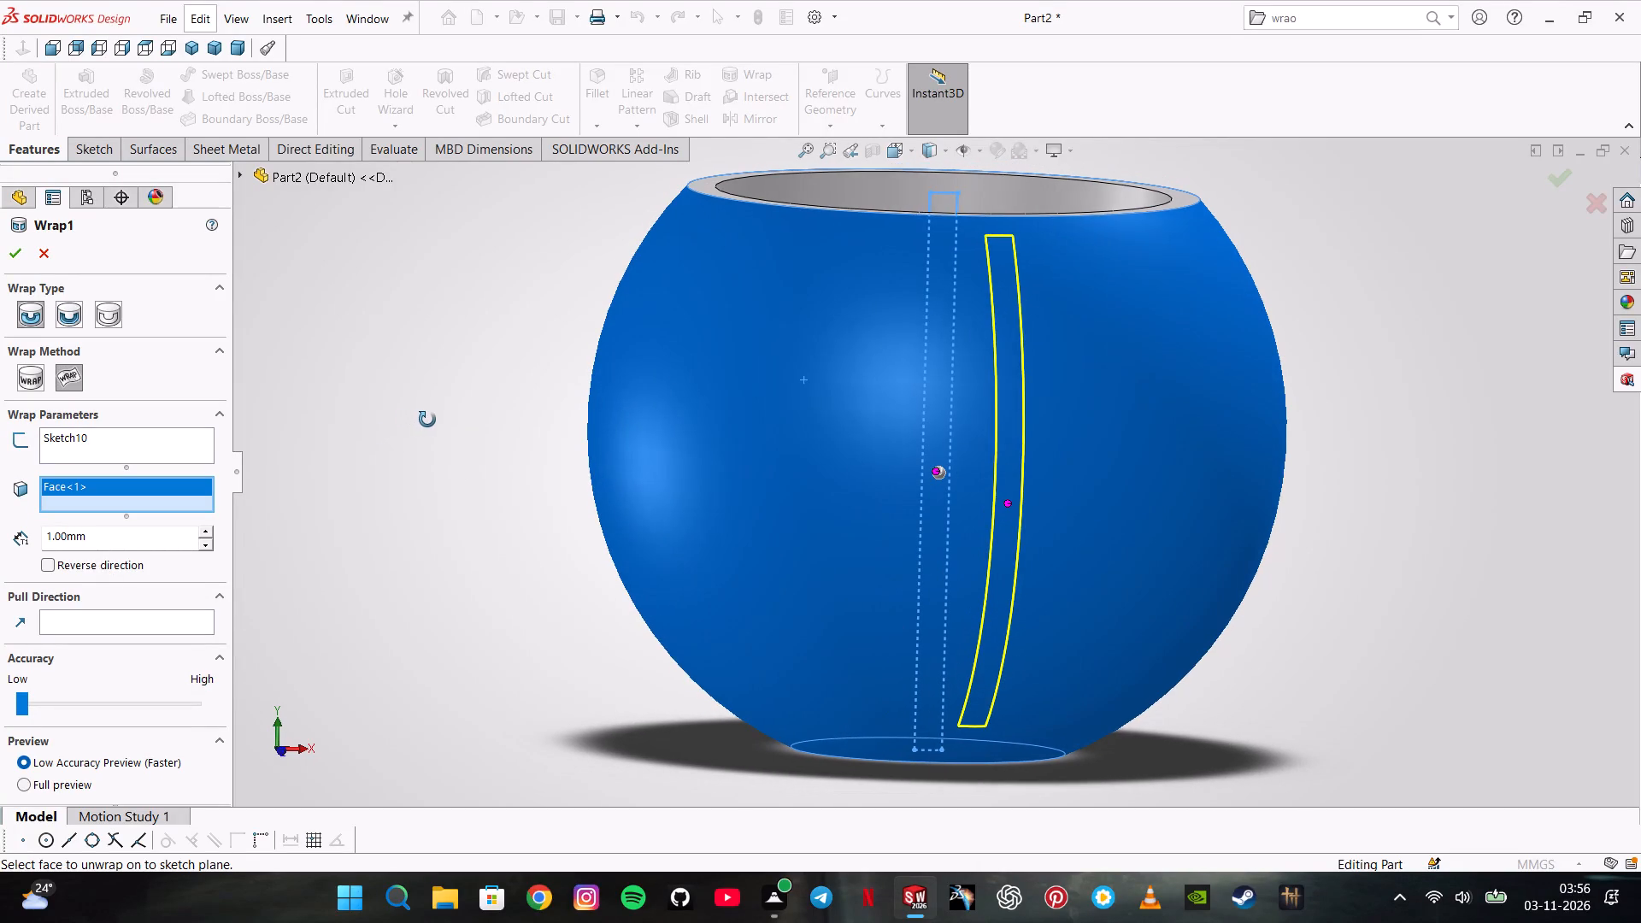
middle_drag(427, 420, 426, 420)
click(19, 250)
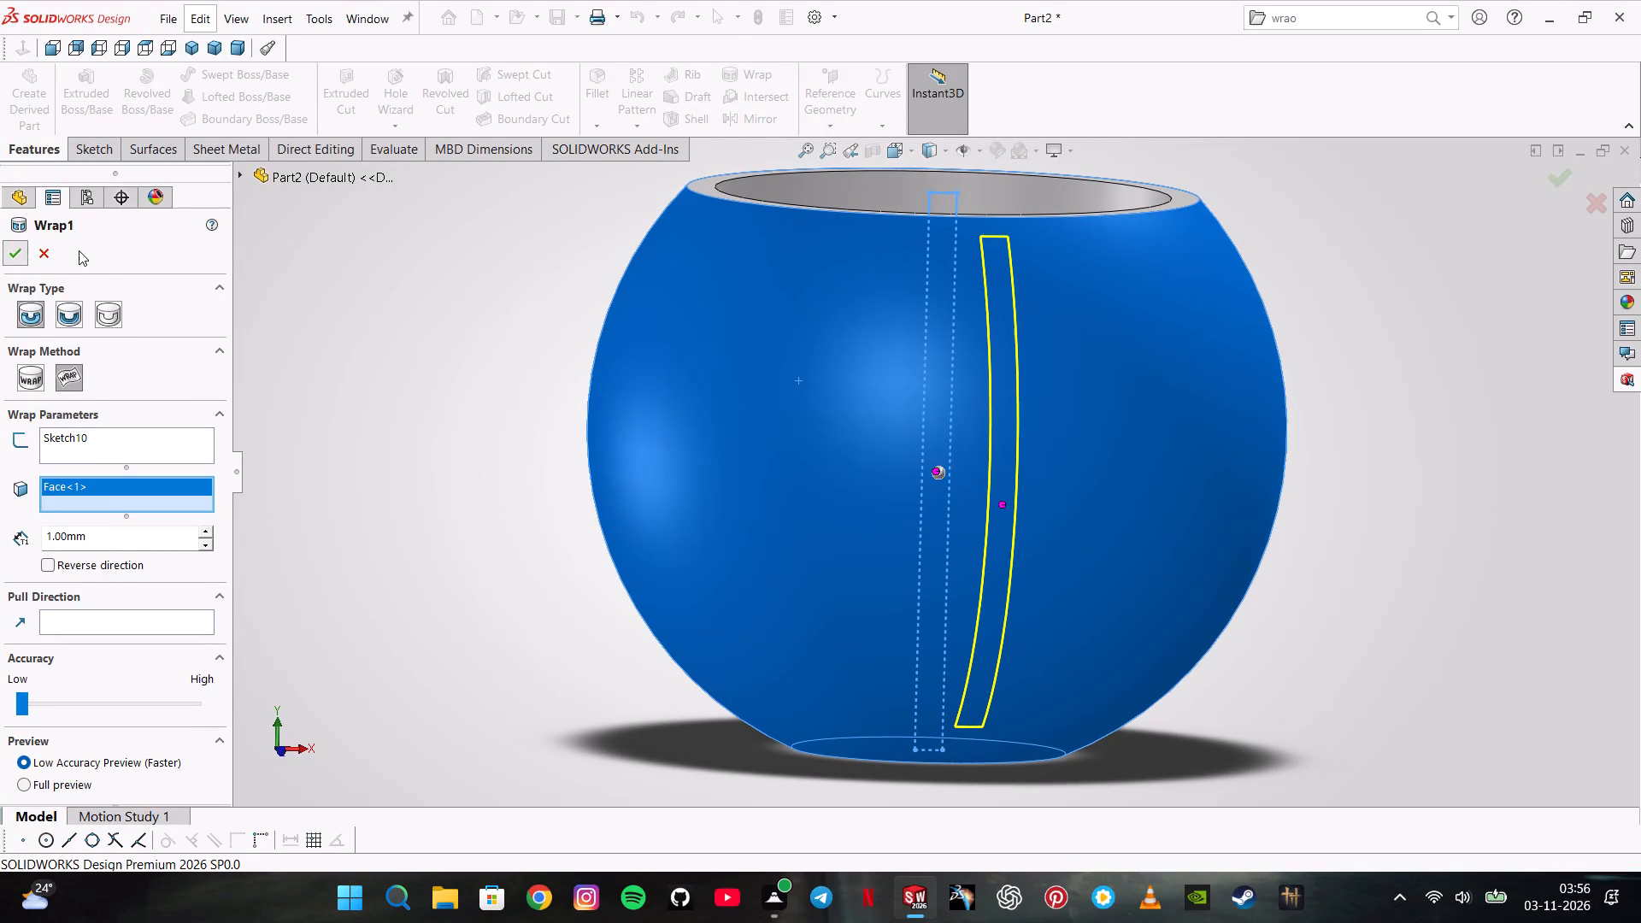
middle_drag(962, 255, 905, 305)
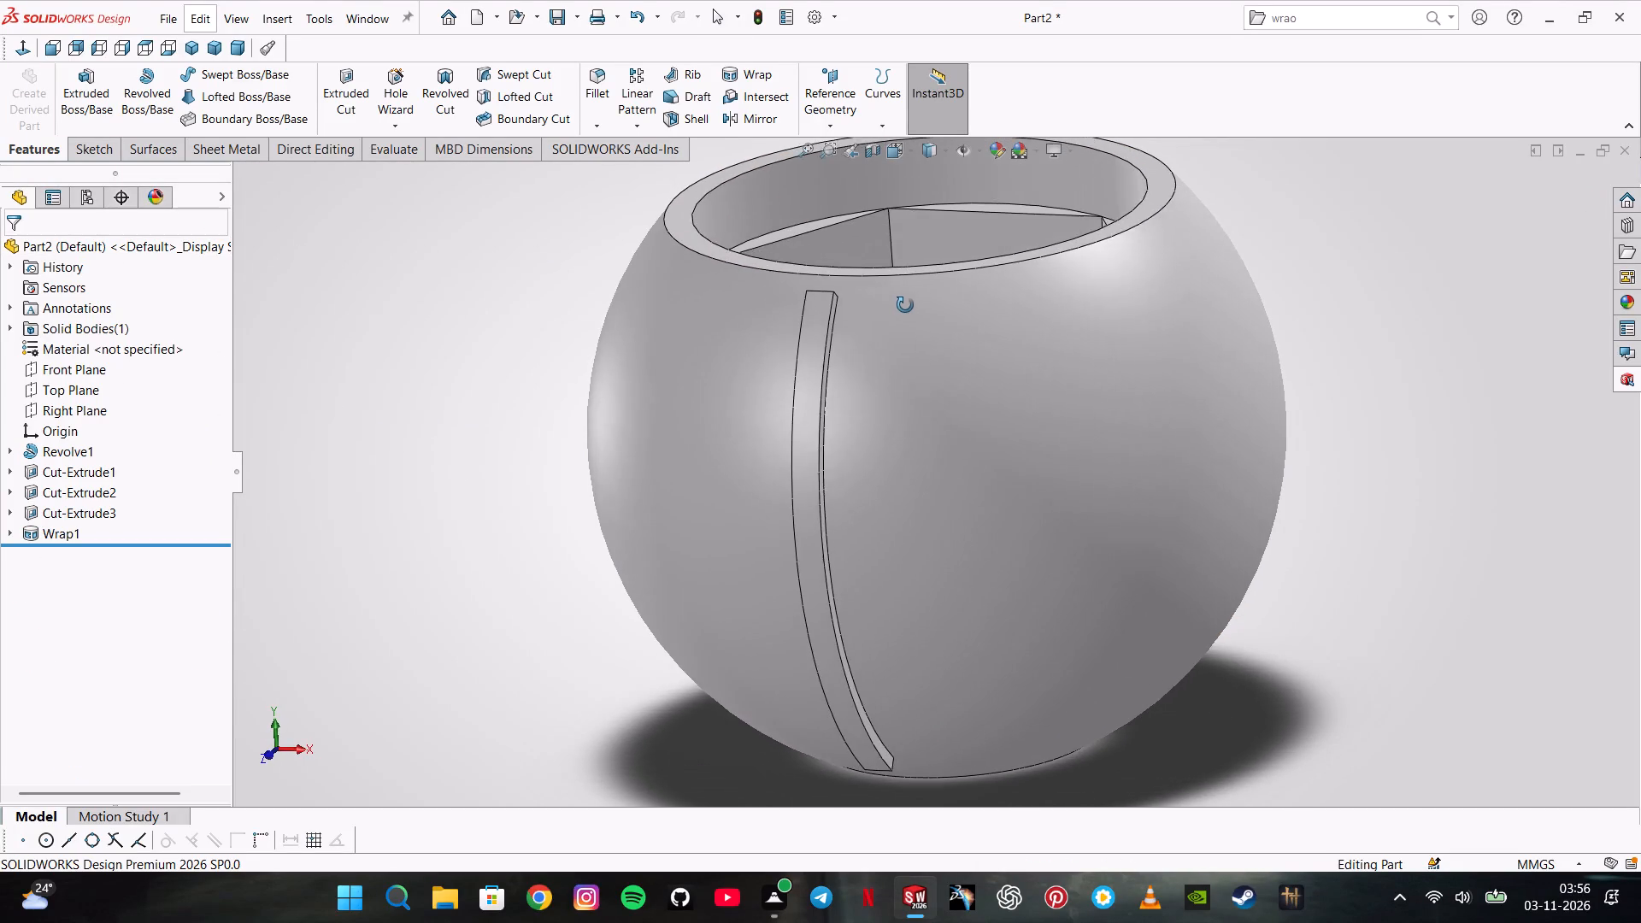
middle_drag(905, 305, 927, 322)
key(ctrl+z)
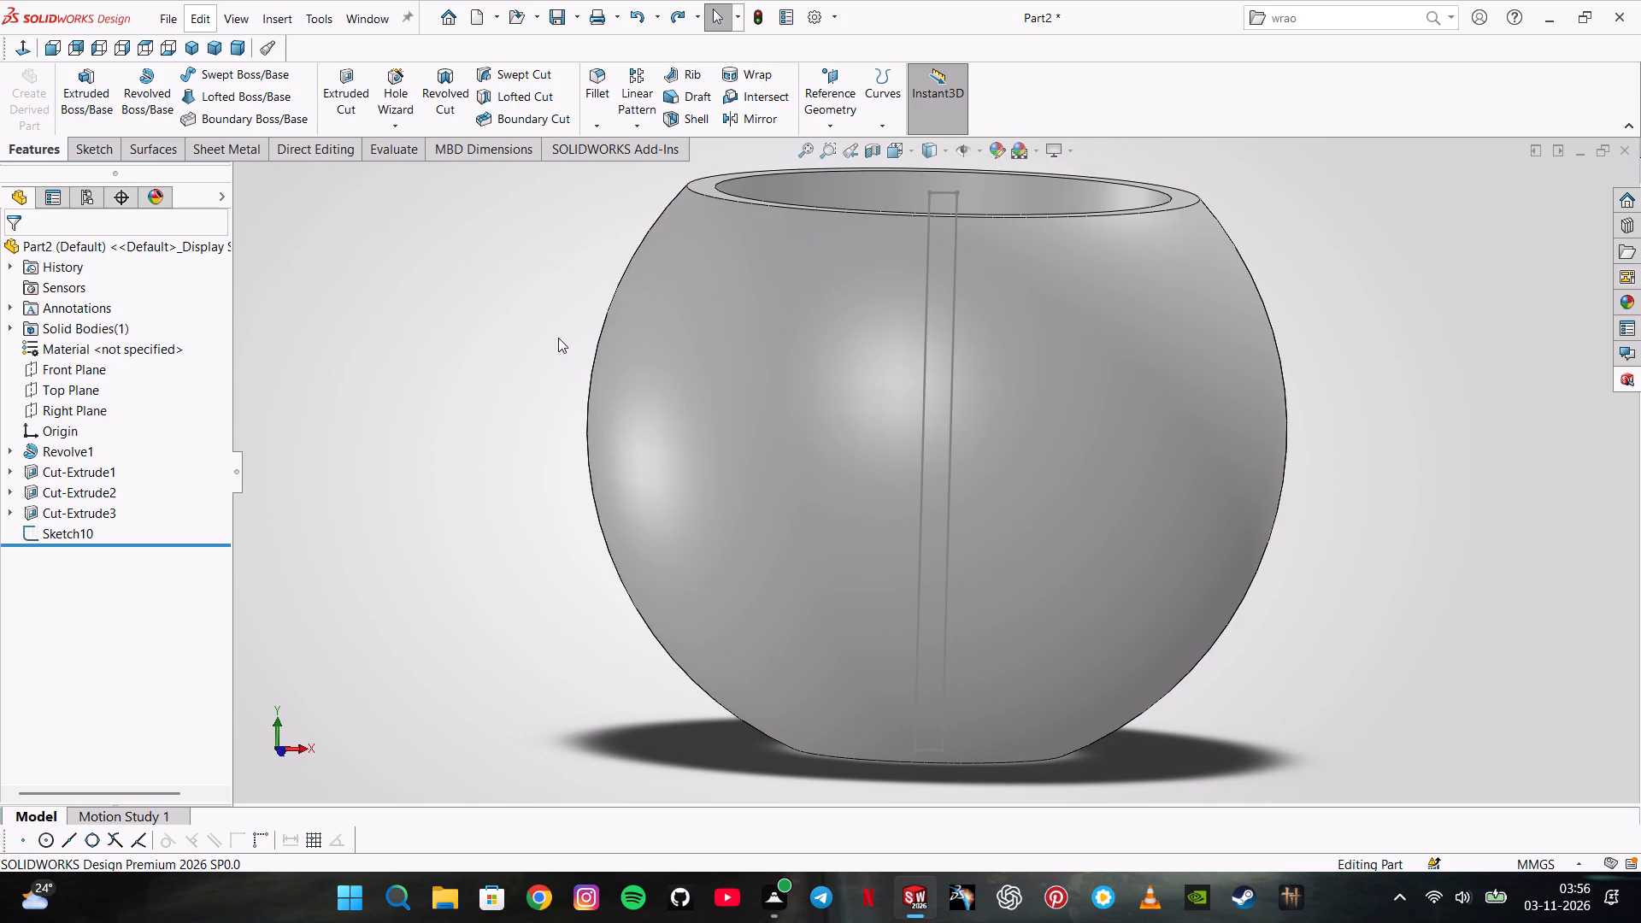
Start a new Wrap feature from the existing 2 mm wide strip sketch.
click(752, 71)
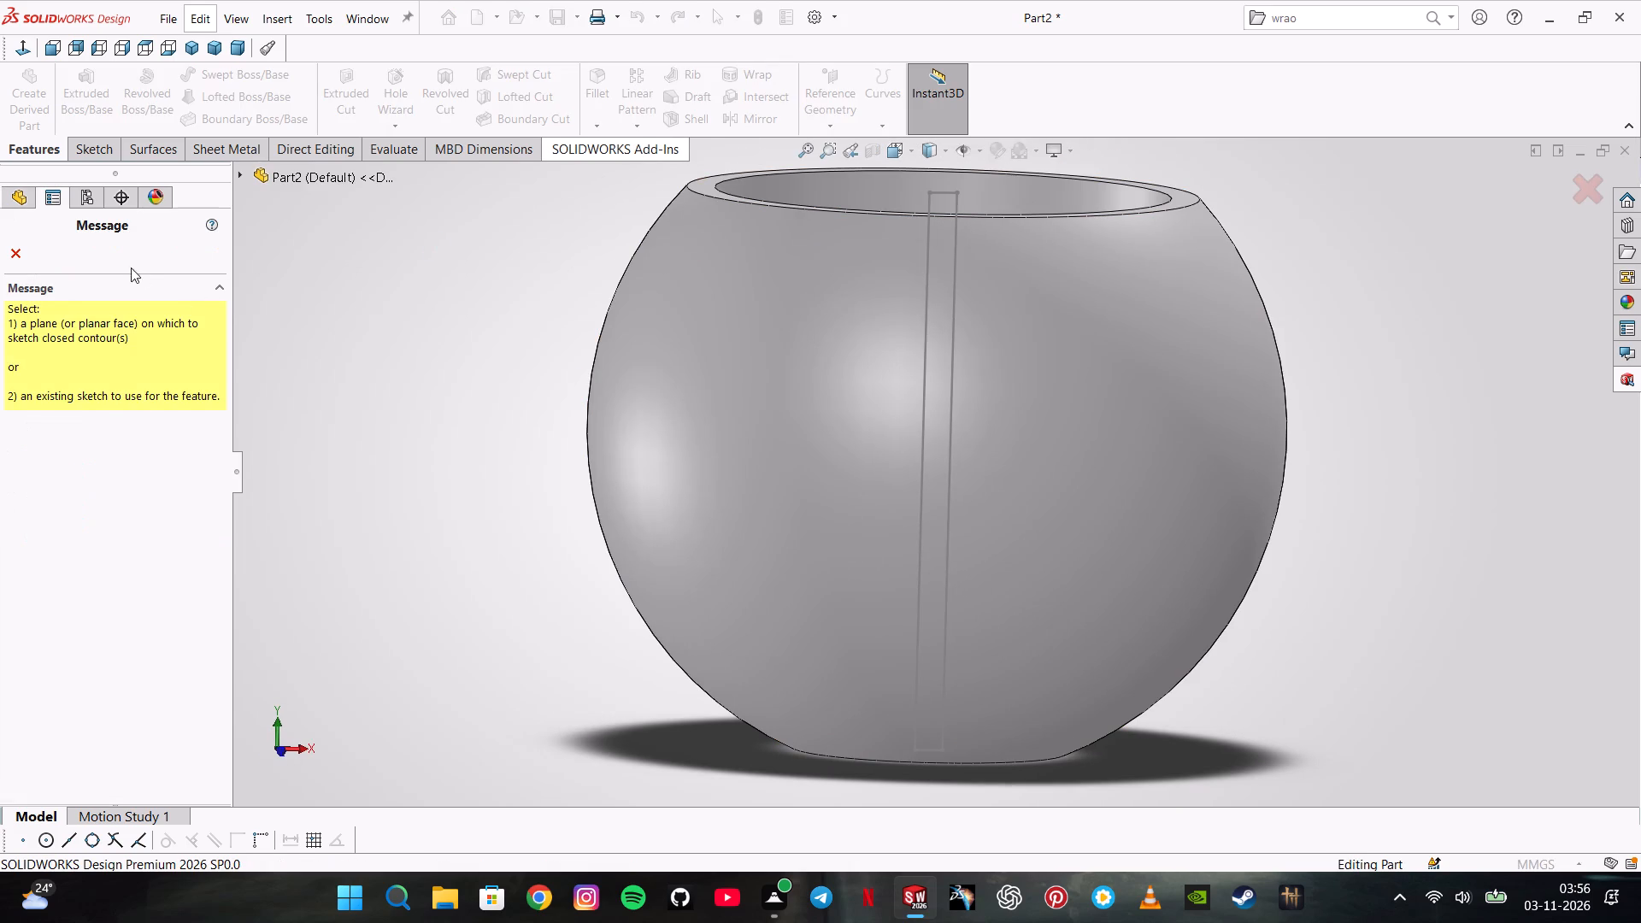
click(245, 172)
click(317, 457)
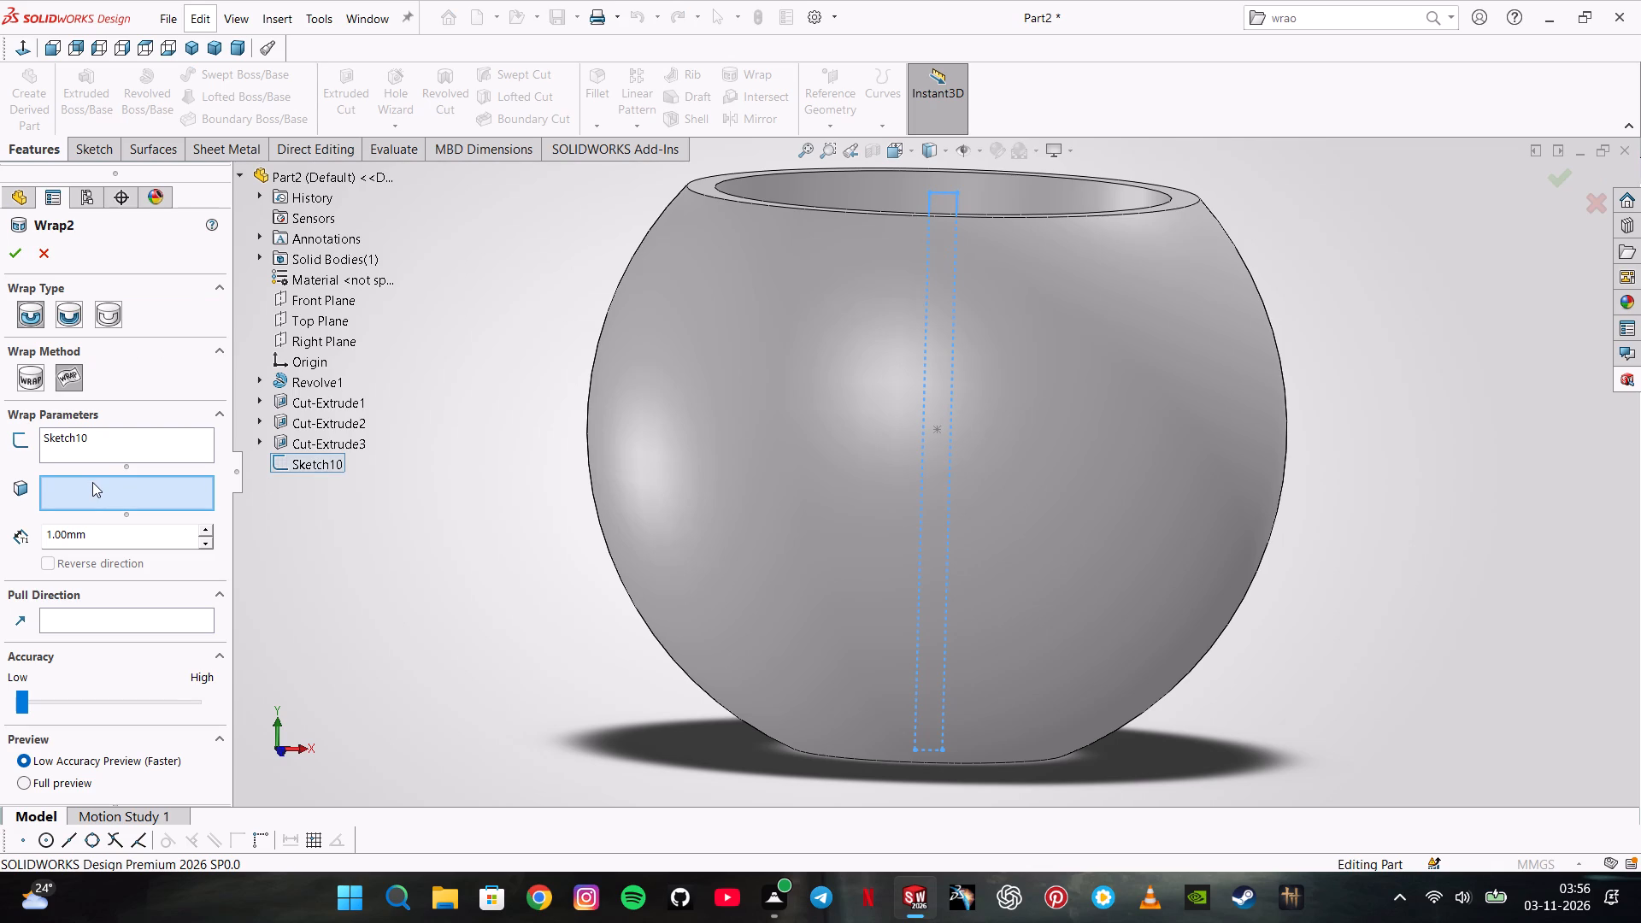
click(92, 482)
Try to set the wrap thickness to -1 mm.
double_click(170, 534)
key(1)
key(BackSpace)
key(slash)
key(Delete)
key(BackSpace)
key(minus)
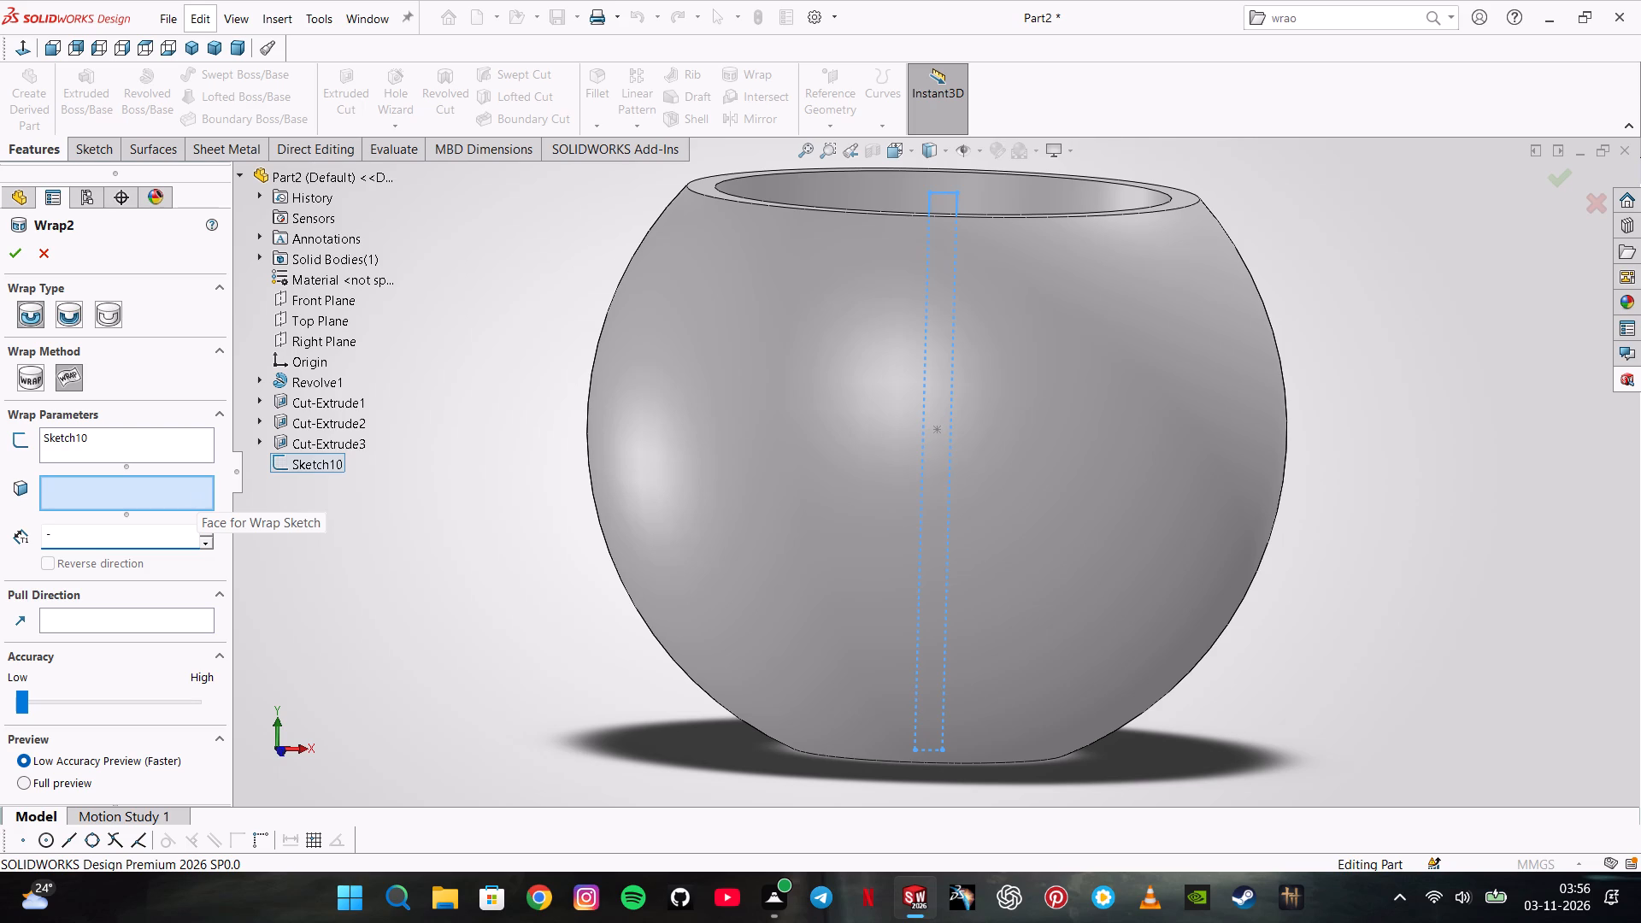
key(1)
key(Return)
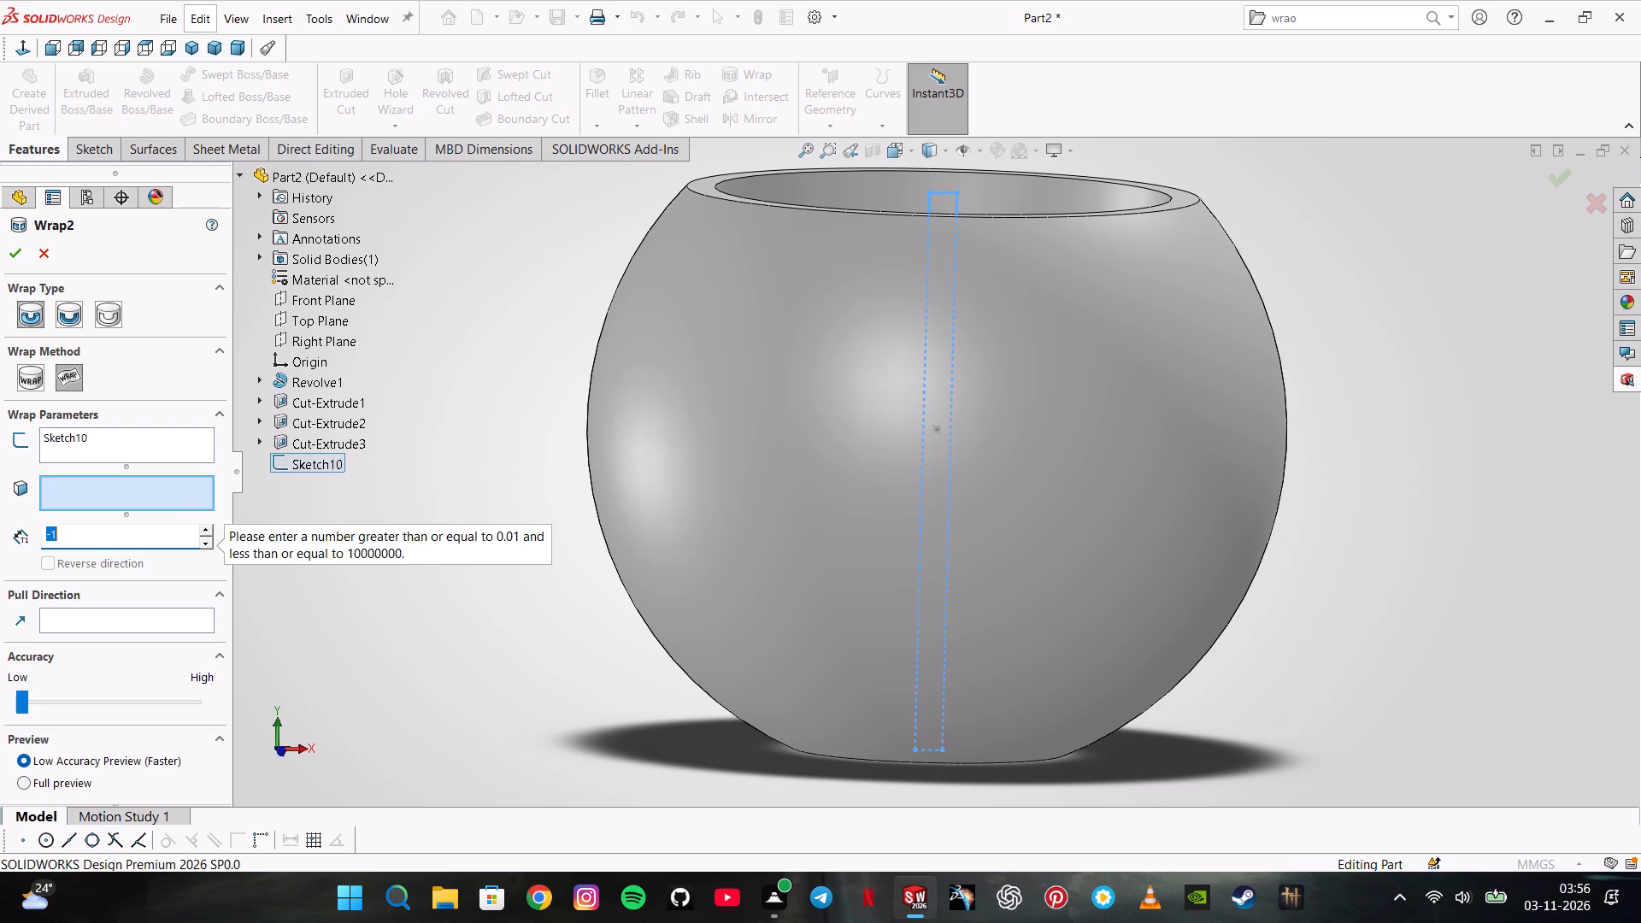
Choose the sphere's outer curved face as the face for the wrap.
click(25, 622)
click(109, 508)
click(119, 502)
click(158, 499)
click(982, 437)
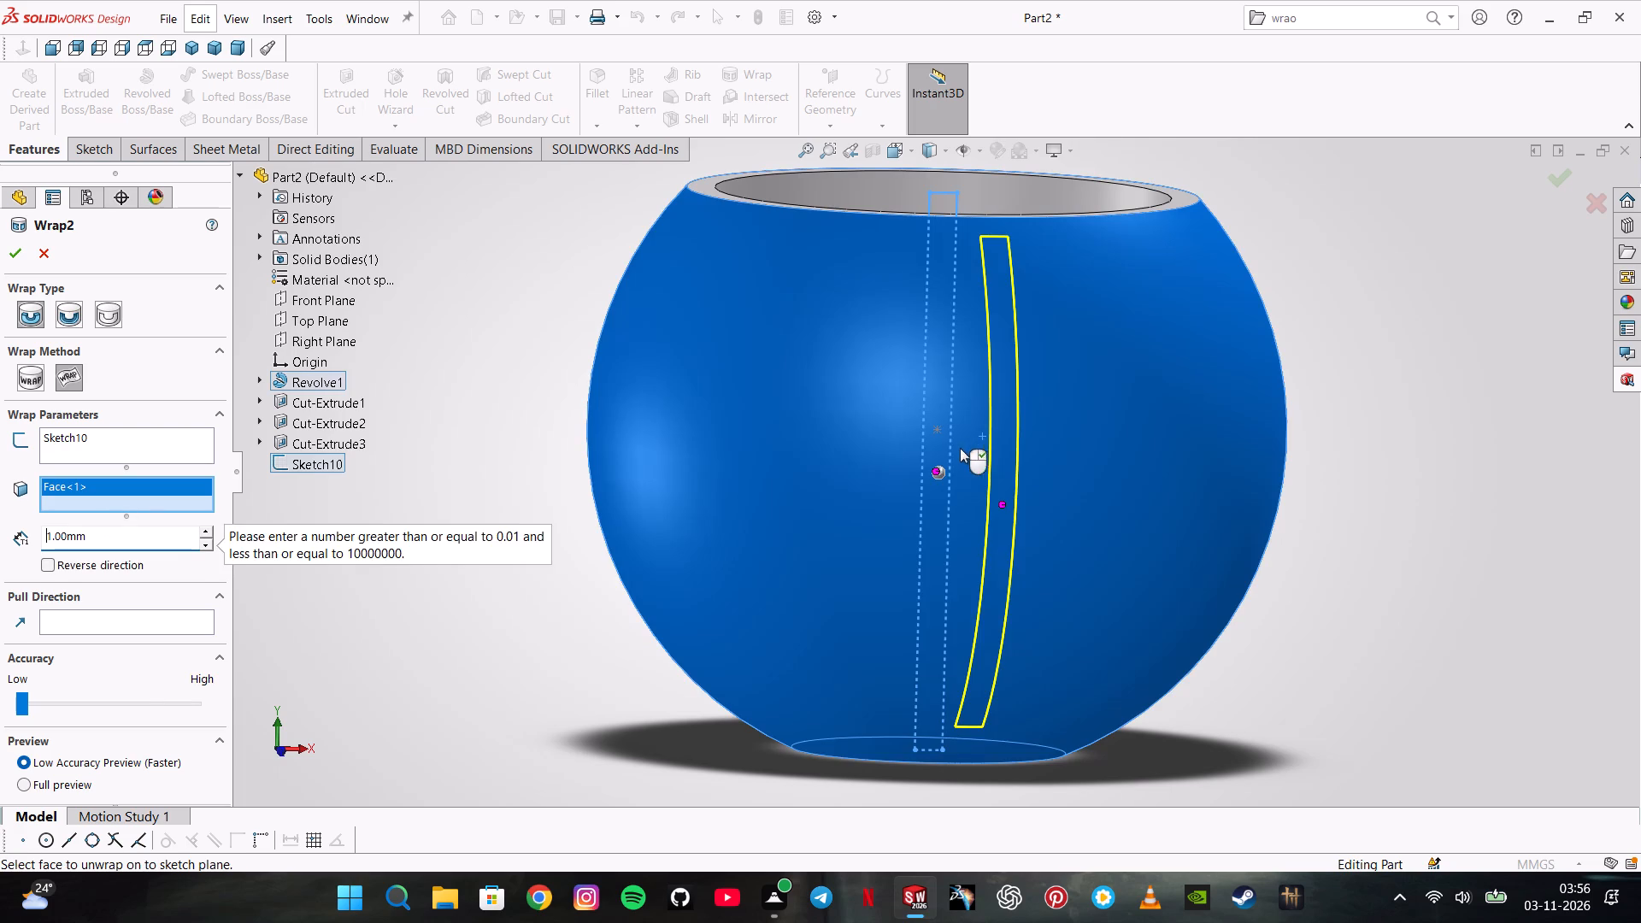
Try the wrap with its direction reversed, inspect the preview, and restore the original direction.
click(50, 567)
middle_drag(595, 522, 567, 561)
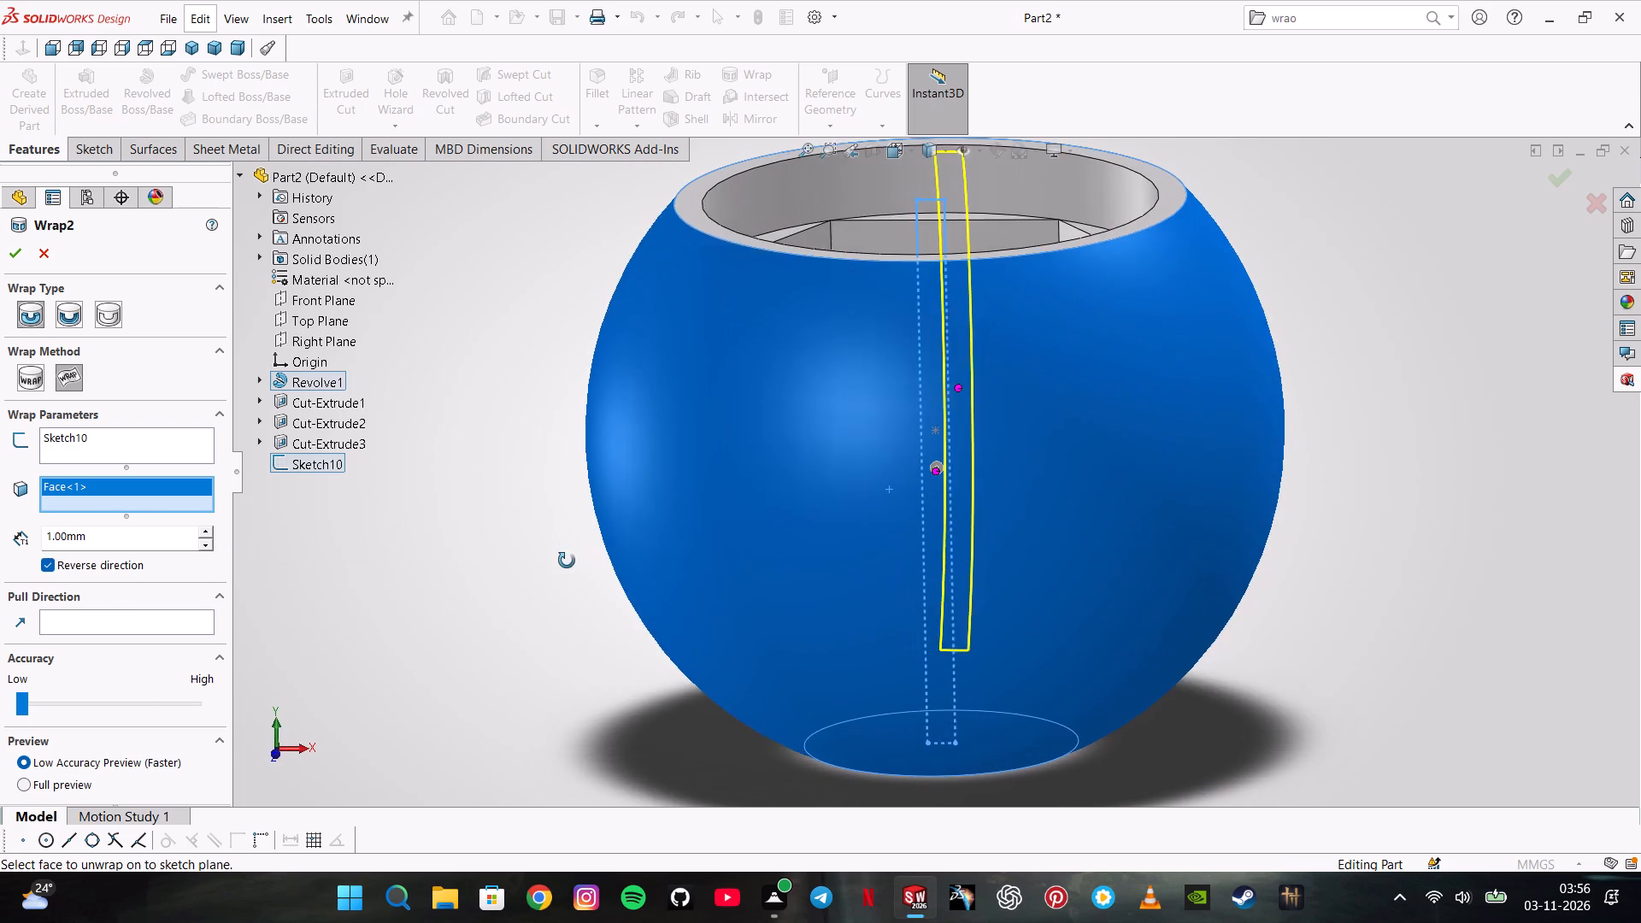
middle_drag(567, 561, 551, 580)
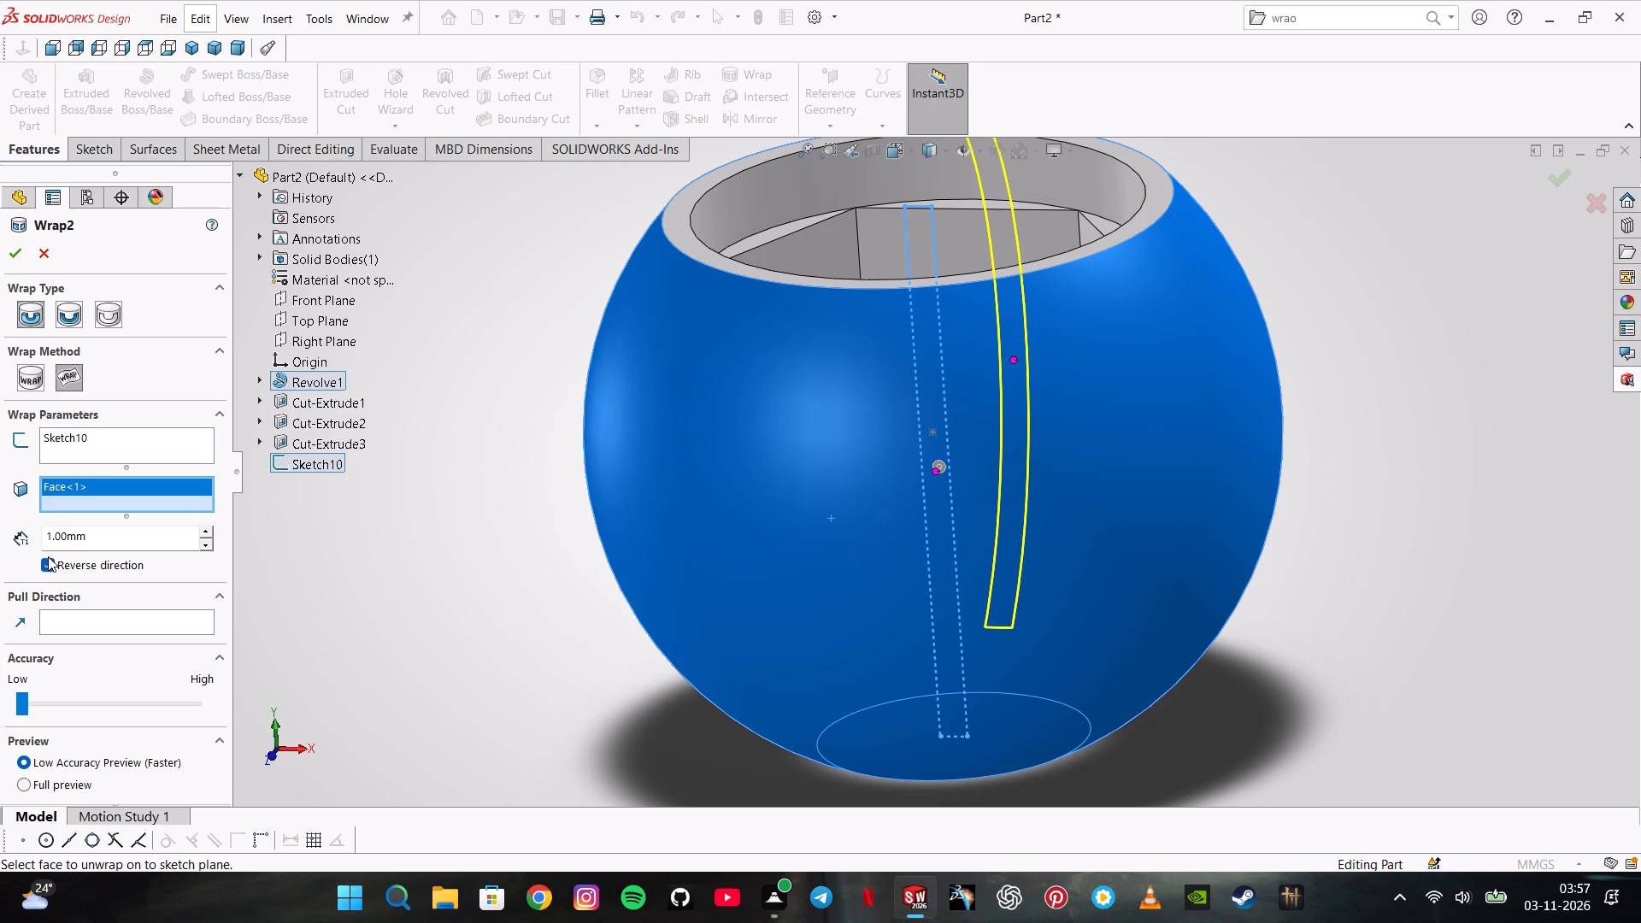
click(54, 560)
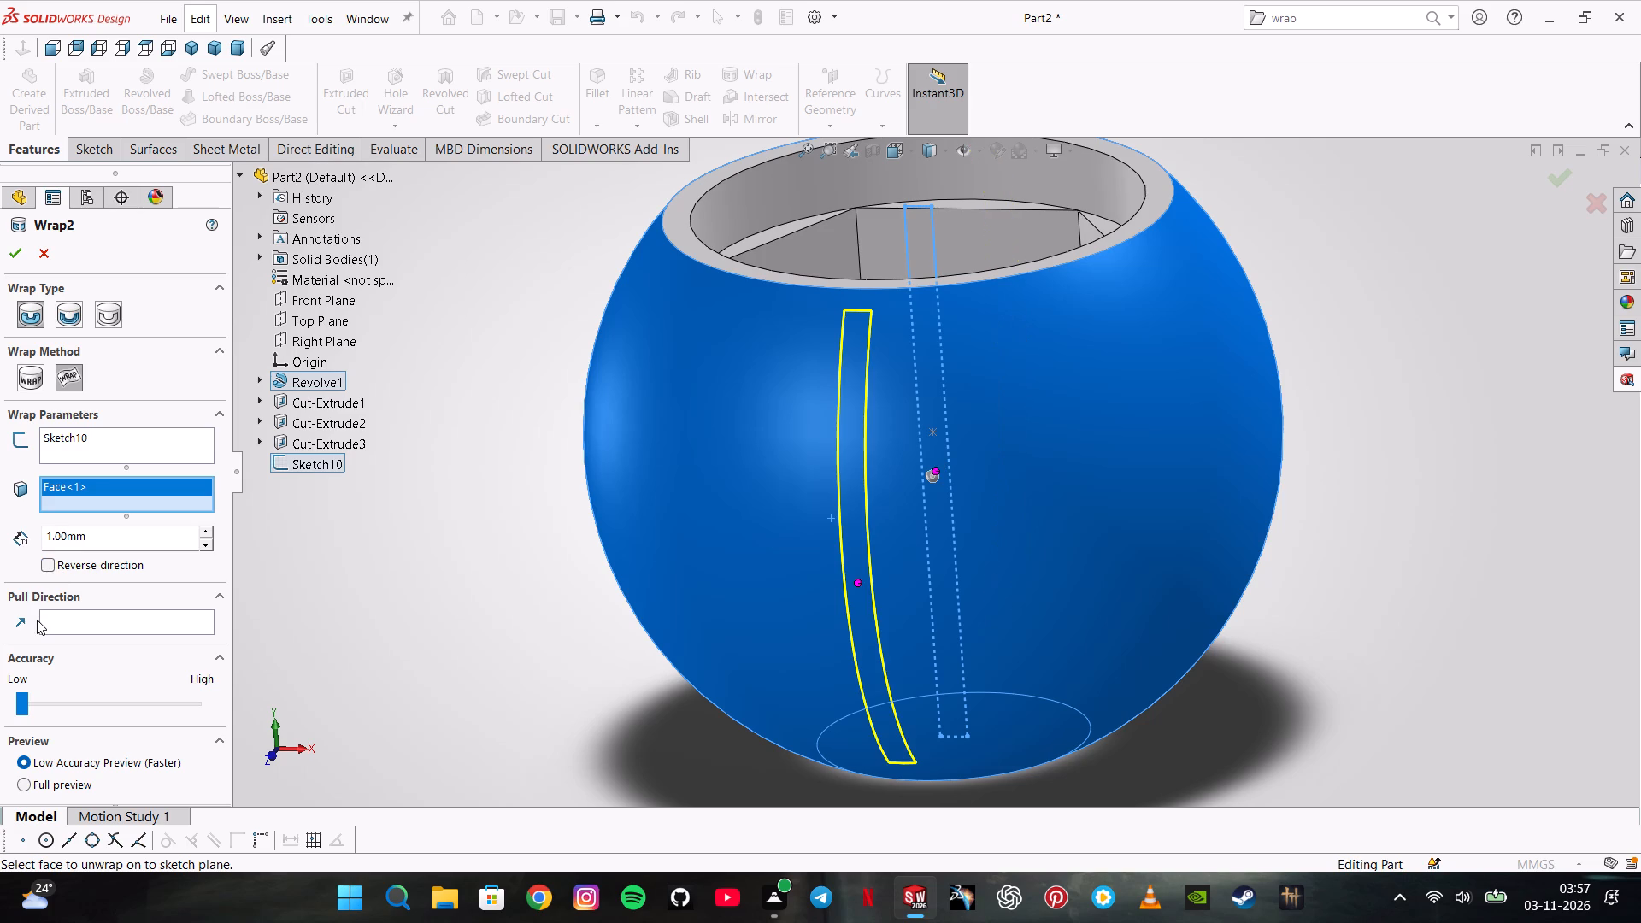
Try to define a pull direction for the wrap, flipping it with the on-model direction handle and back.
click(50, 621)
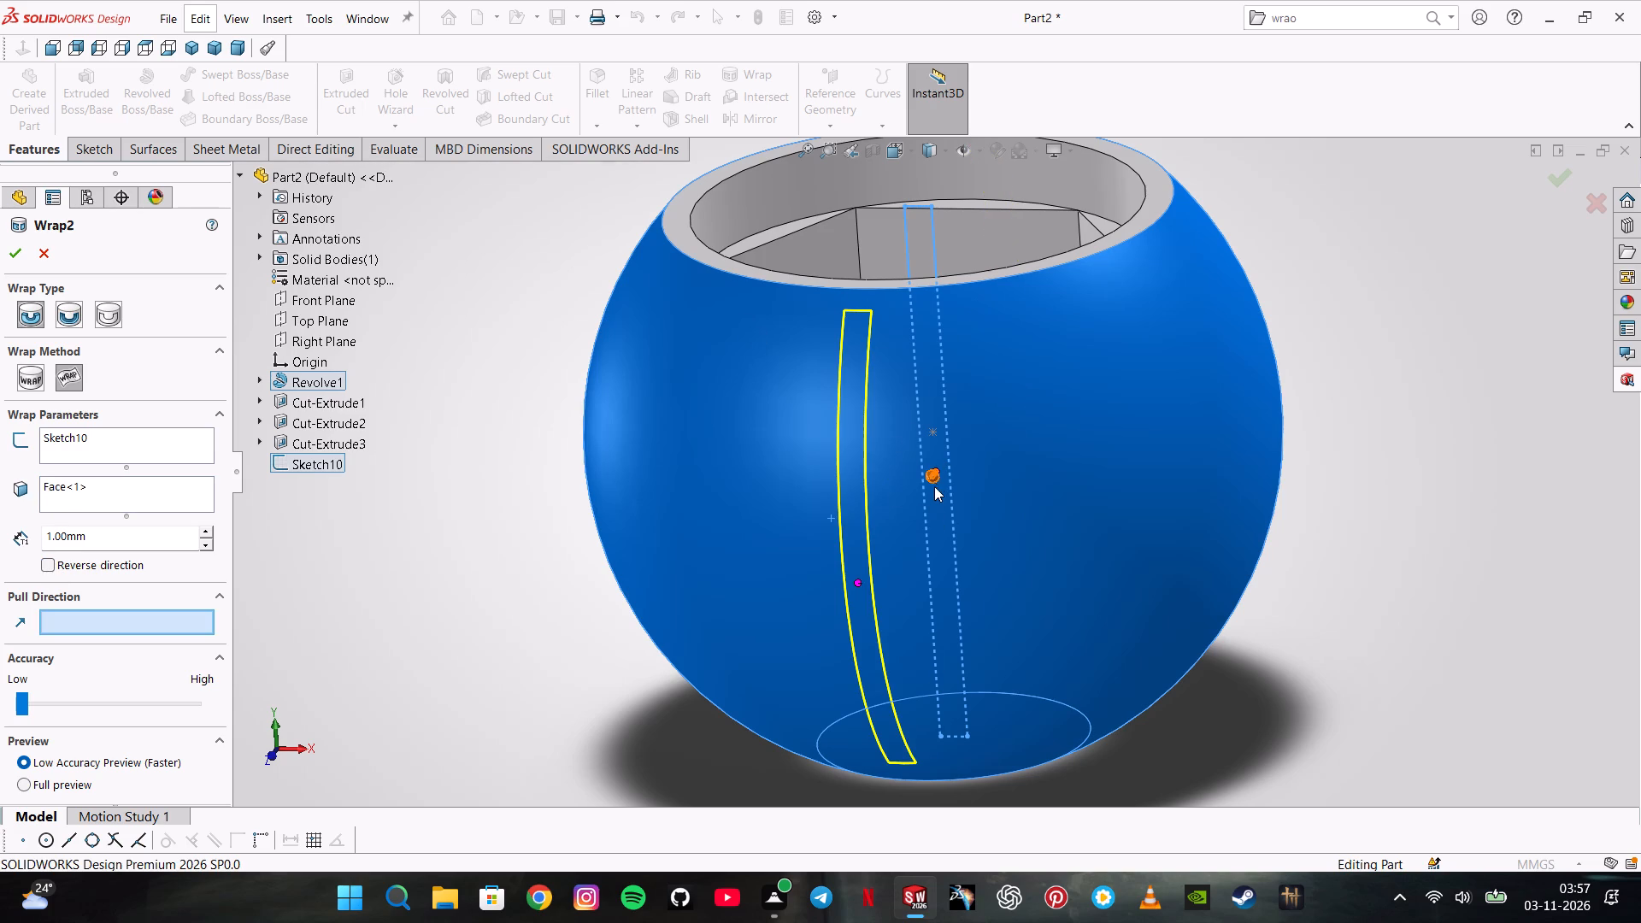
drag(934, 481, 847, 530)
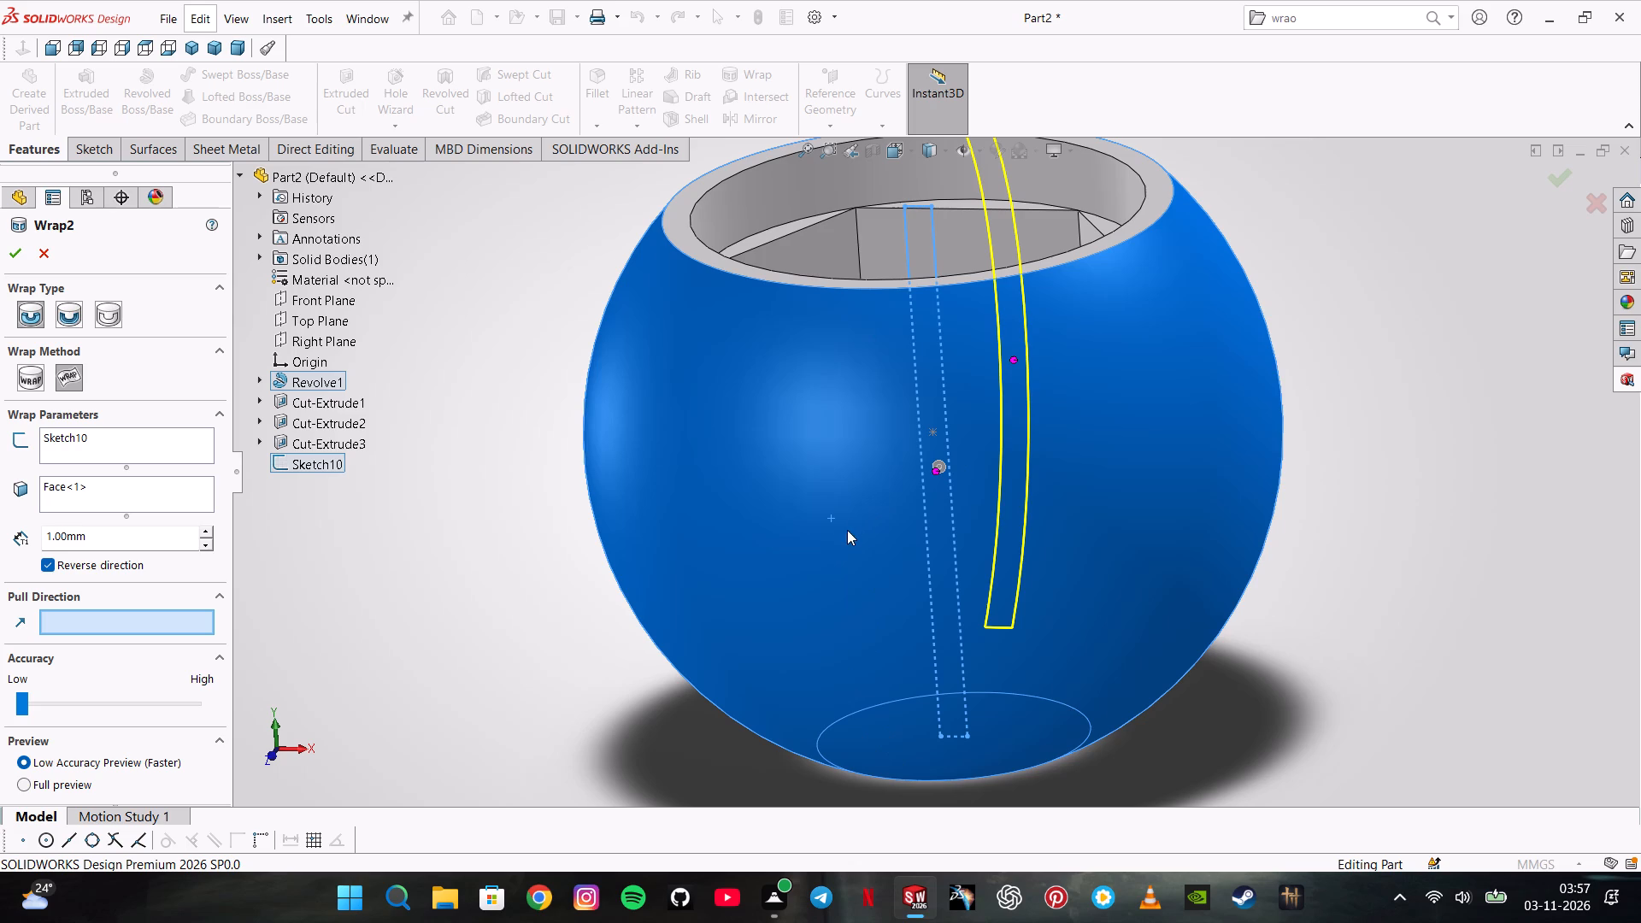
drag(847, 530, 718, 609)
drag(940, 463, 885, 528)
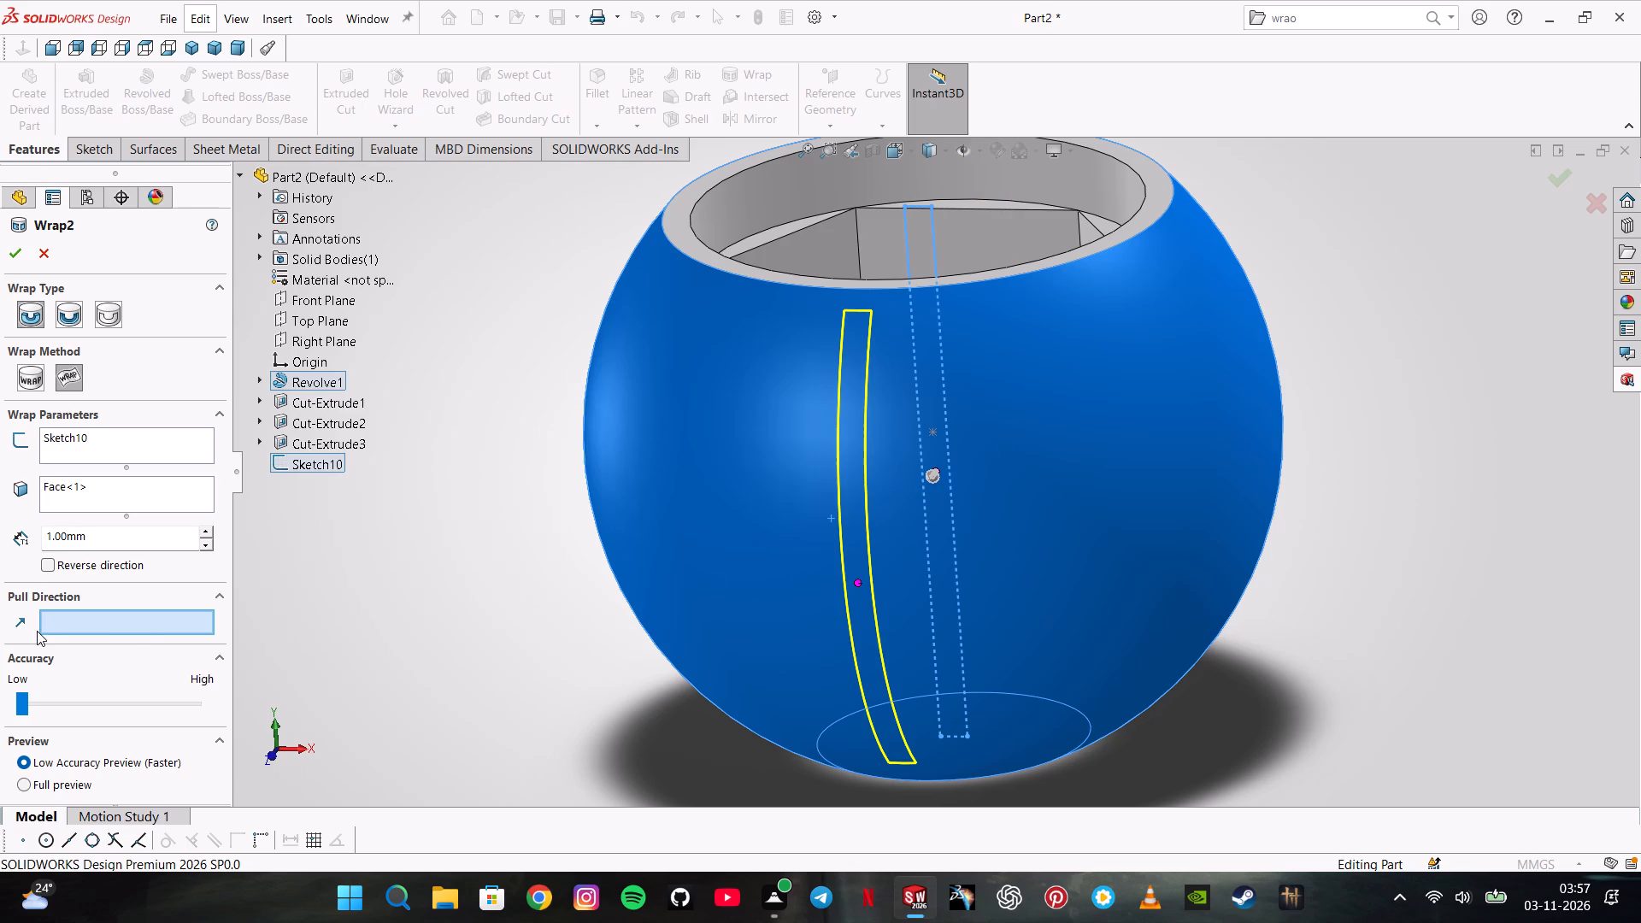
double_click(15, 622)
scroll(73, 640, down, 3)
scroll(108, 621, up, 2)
Turn on full preview, switch the wrap type to Deboss, and create the 1 mm deep groove on the sphere.
click(28, 785)
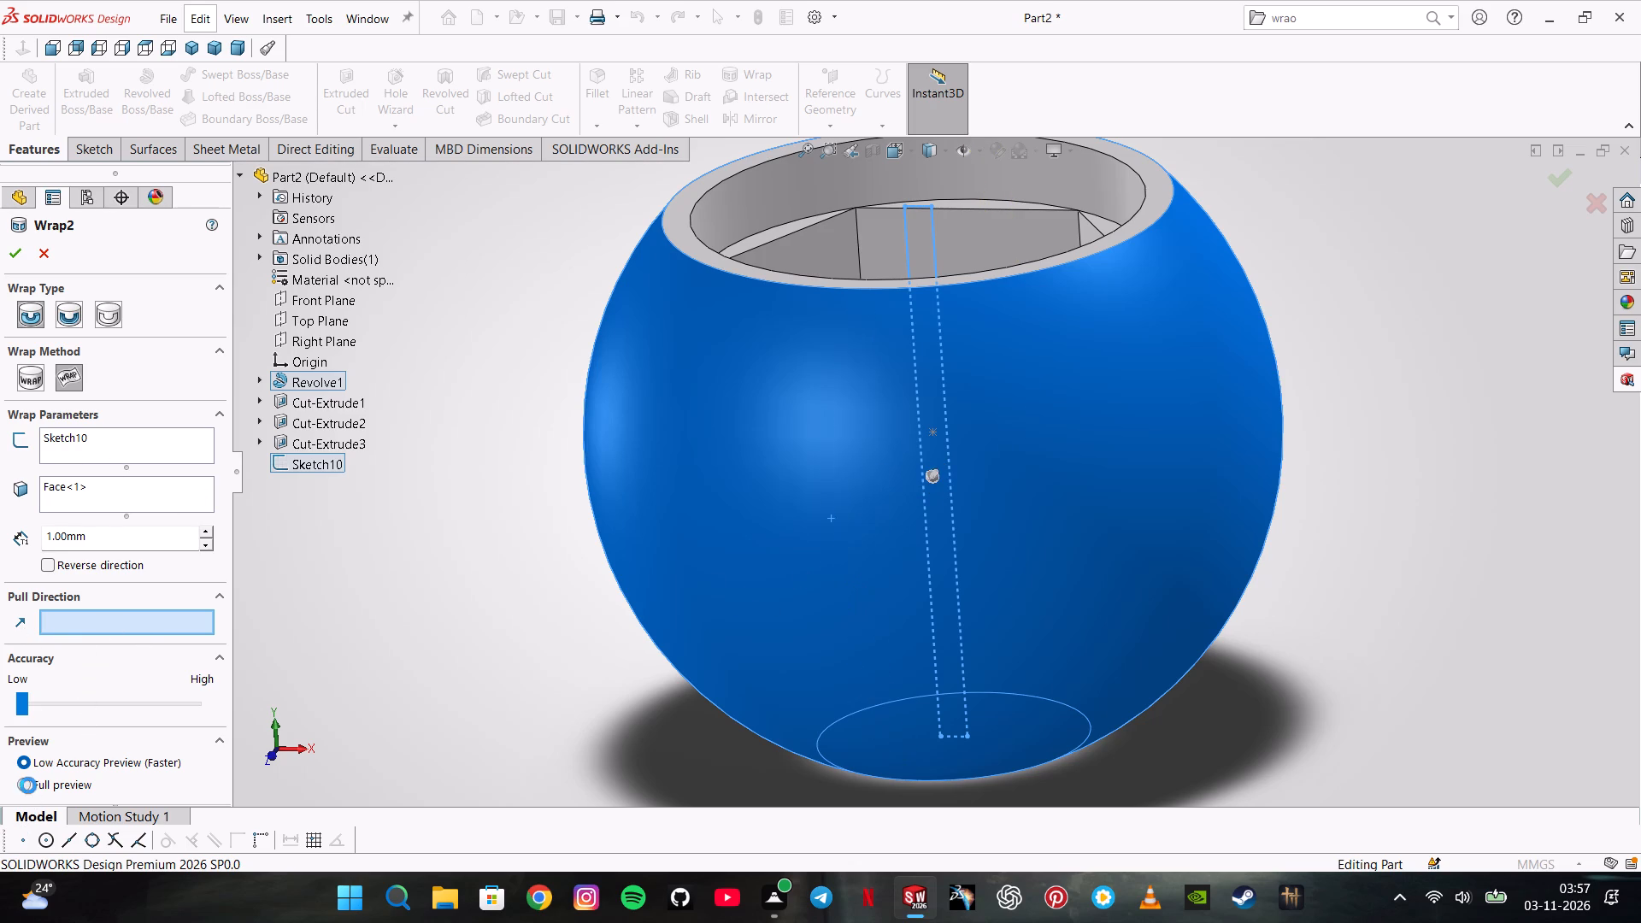
middle_drag(541, 539, 477, 537)
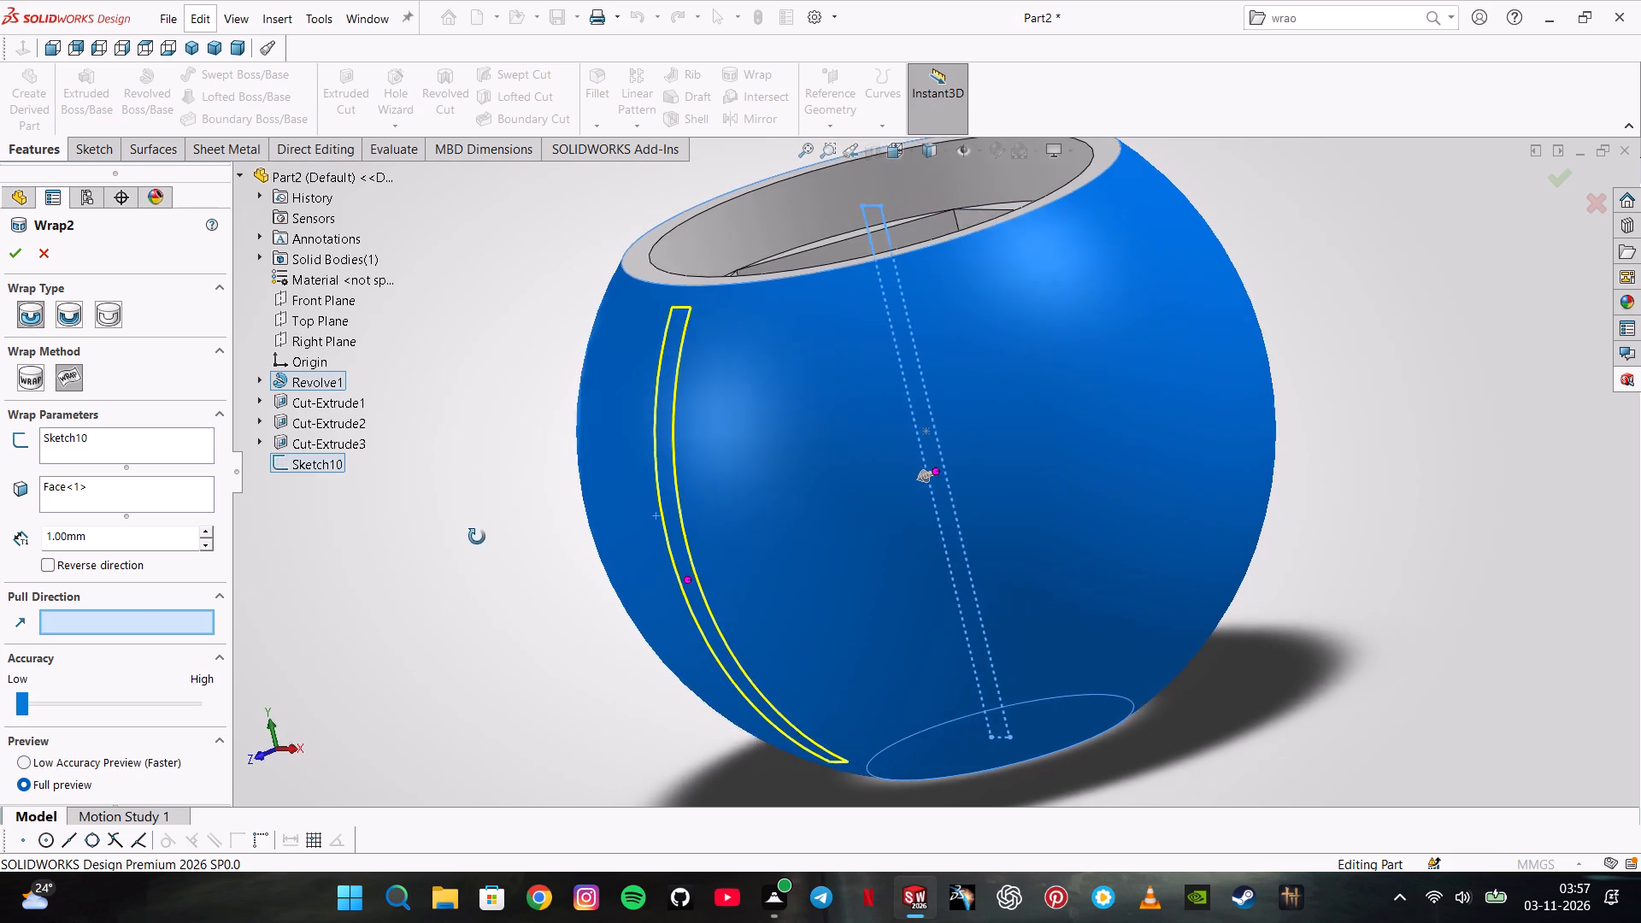
middle_drag(477, 537, 469, 538)
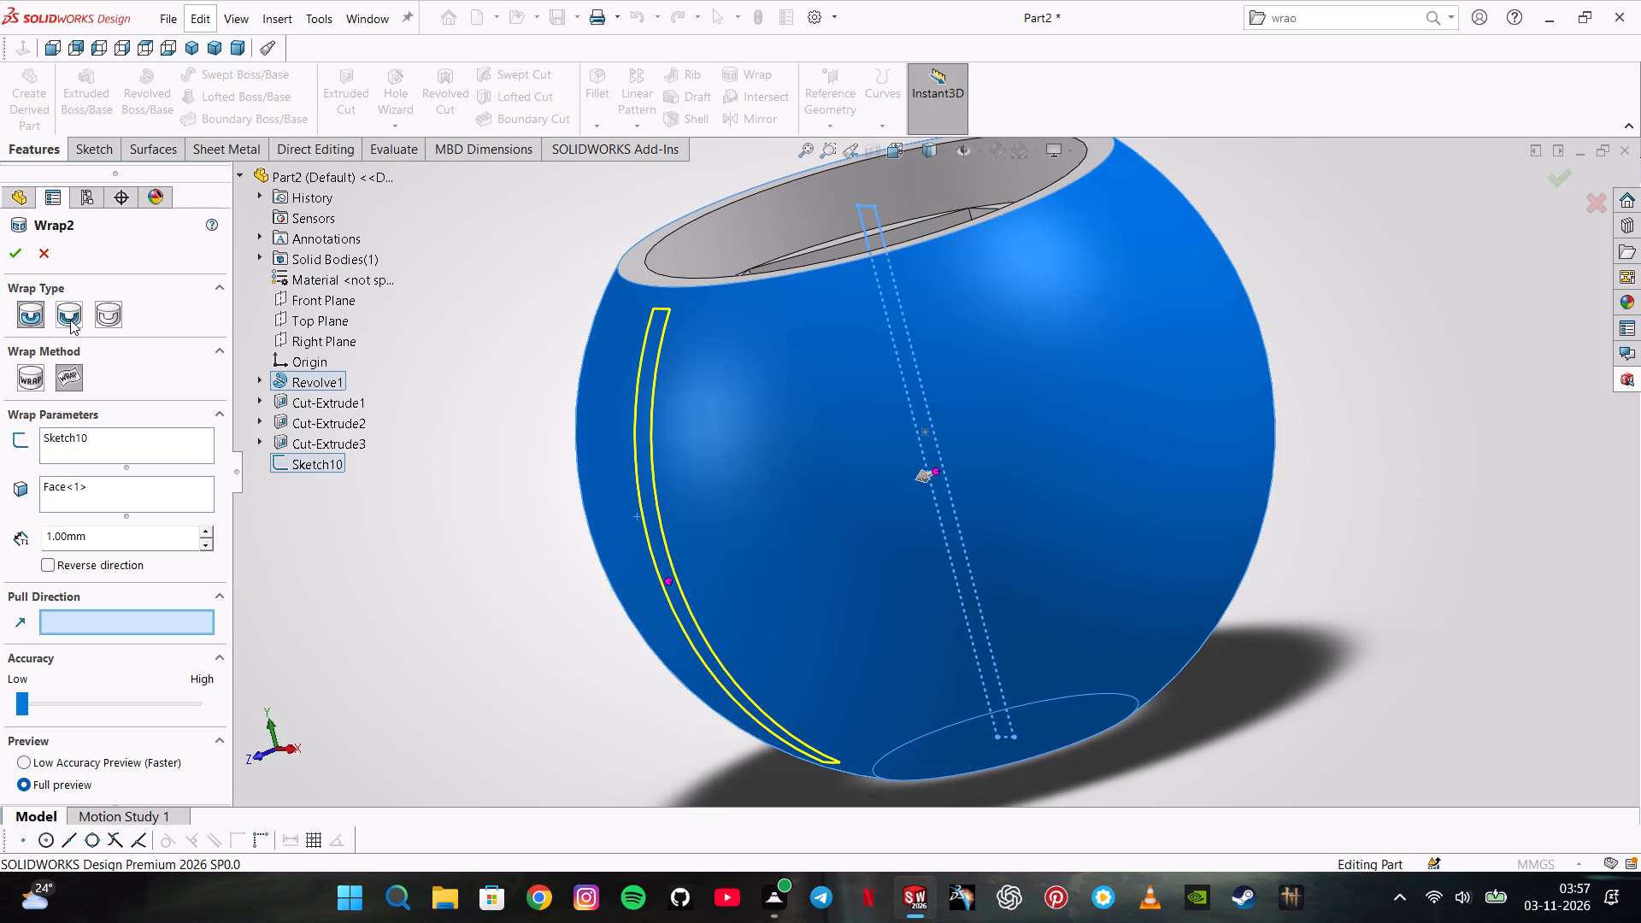
click(70, 320)
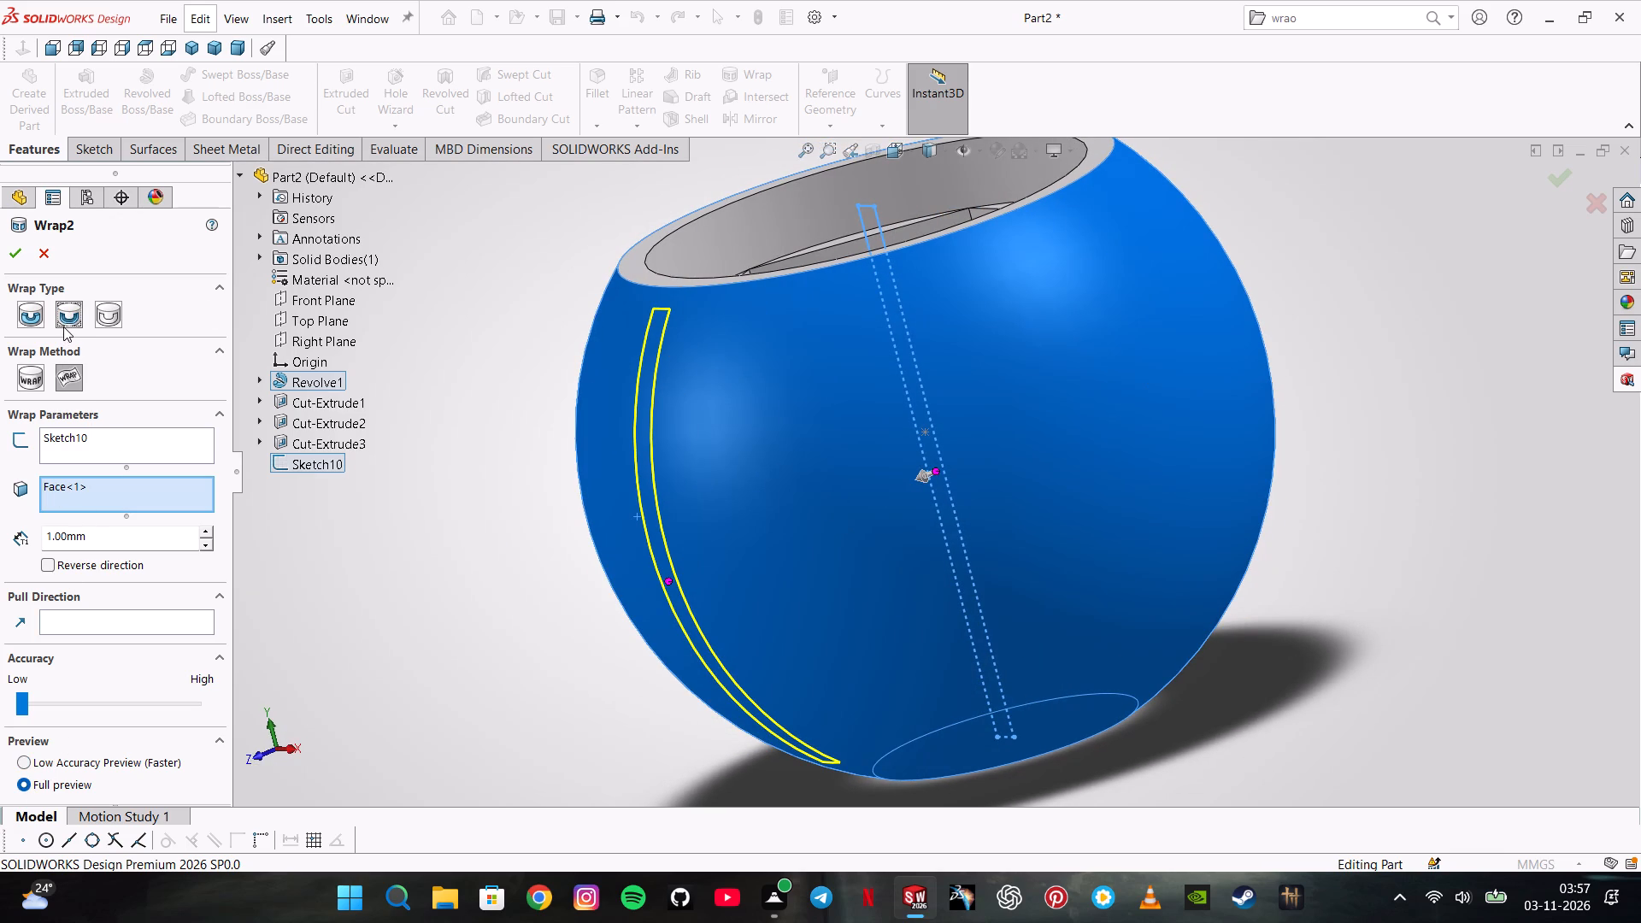
click(15, 253)
middle_drag(518, 485, 558, 467)
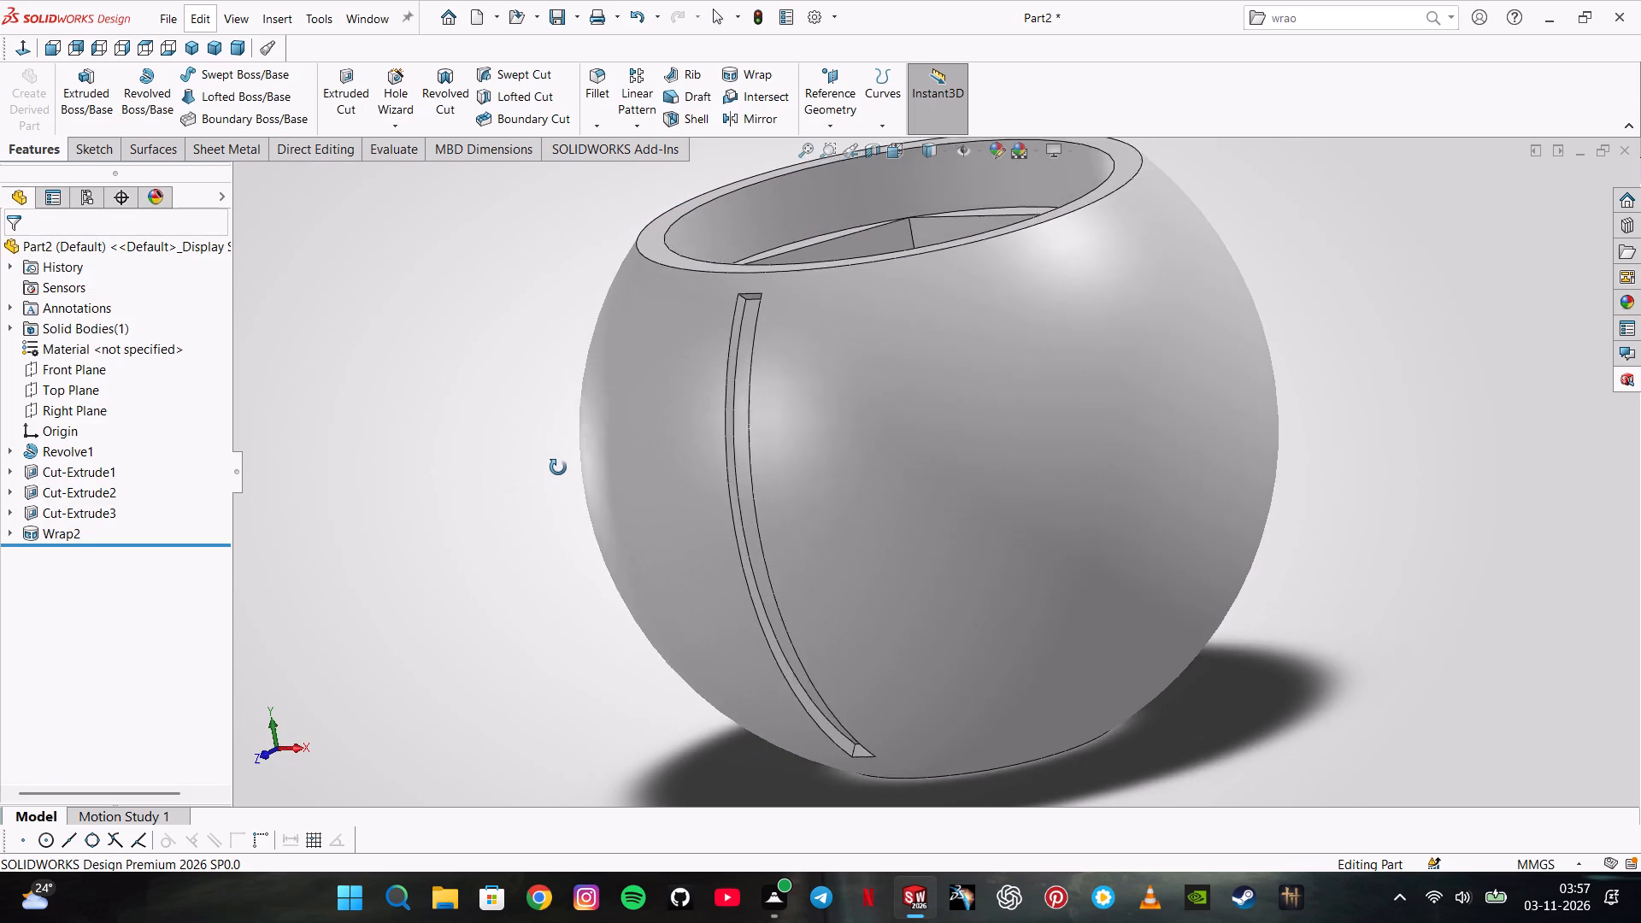
middle_drag(558, 467, 568, 456)
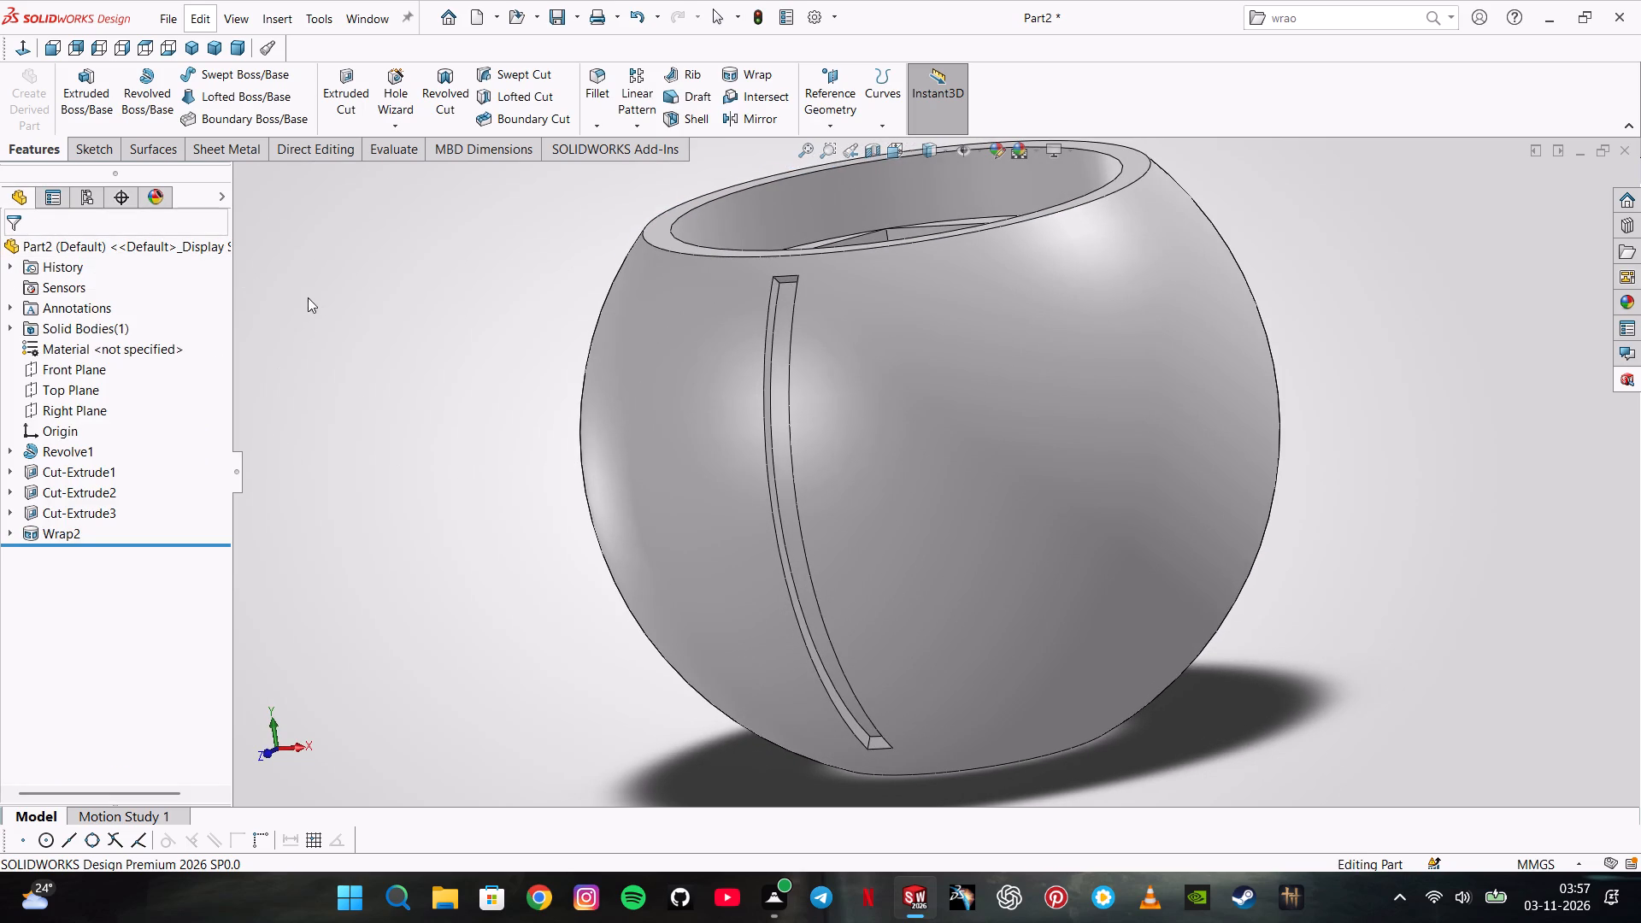
Open the wrapped groove's sketch and delete the relations tying the strip's corners to the sphere's upper and lower flat edges.
click(12, 533)
click(43, 550)
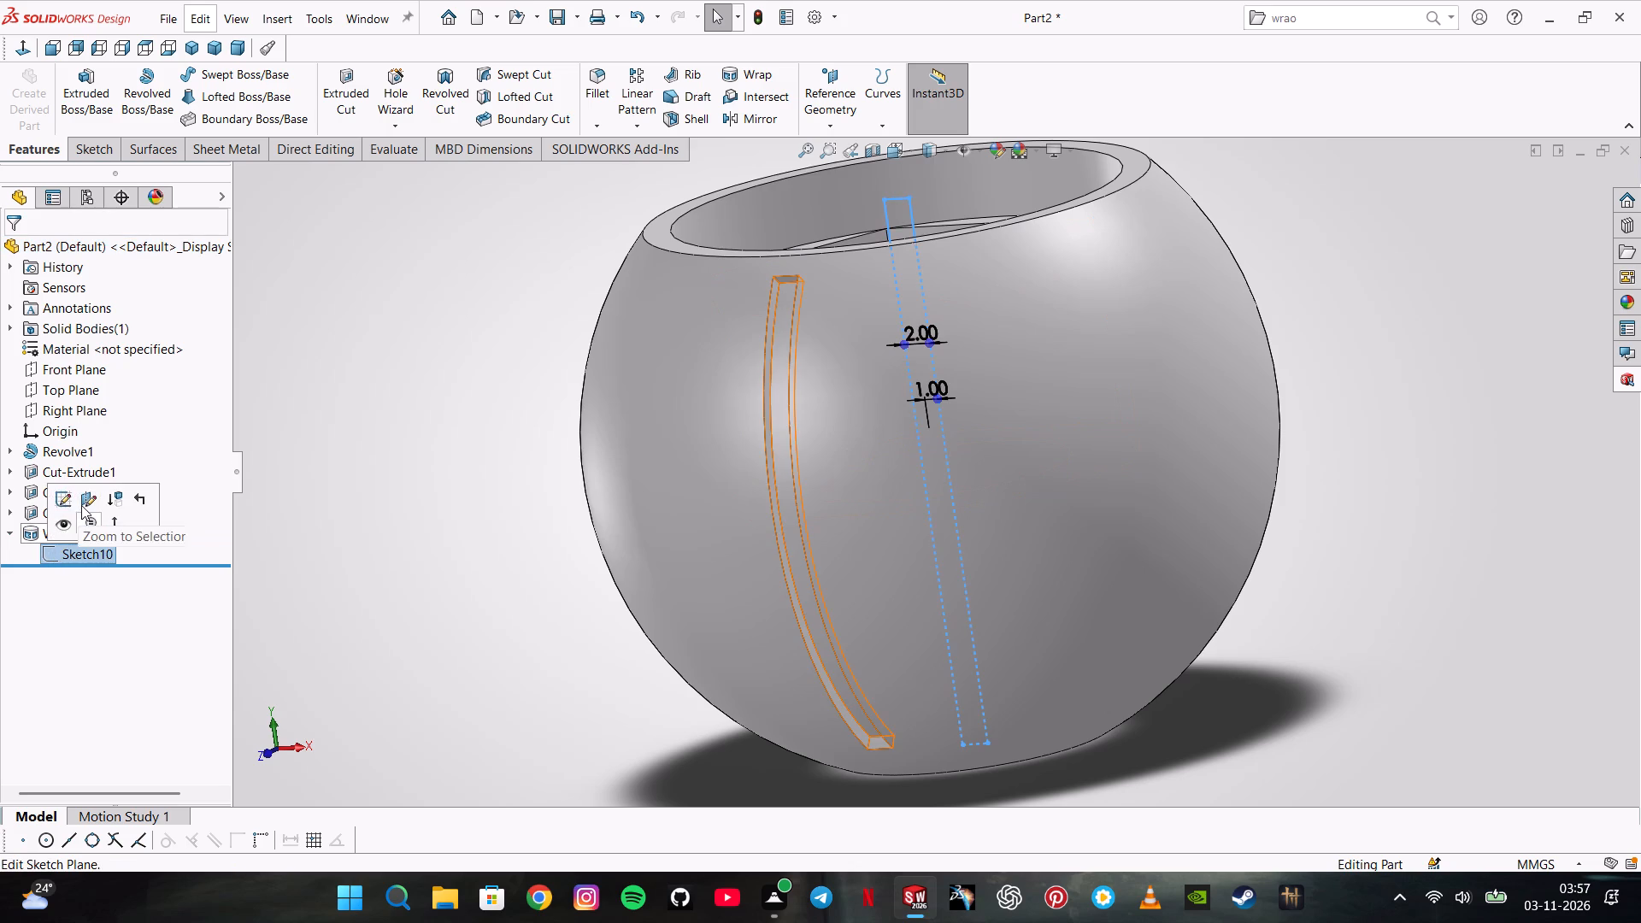
click(71, 501)
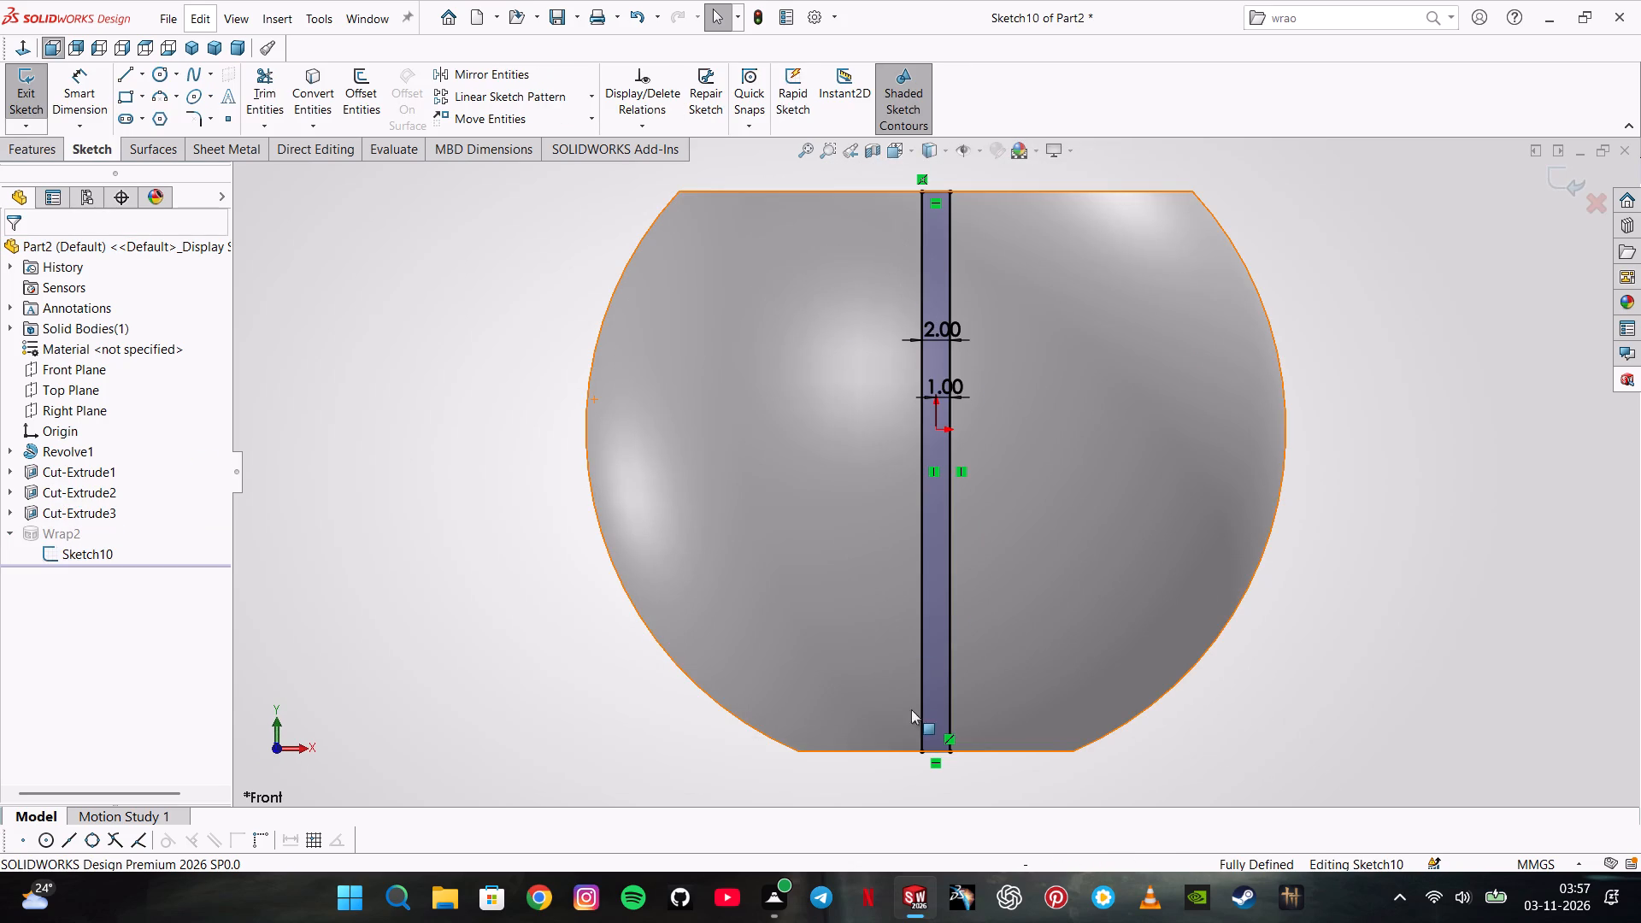
click(947, 740)
key(Delete)
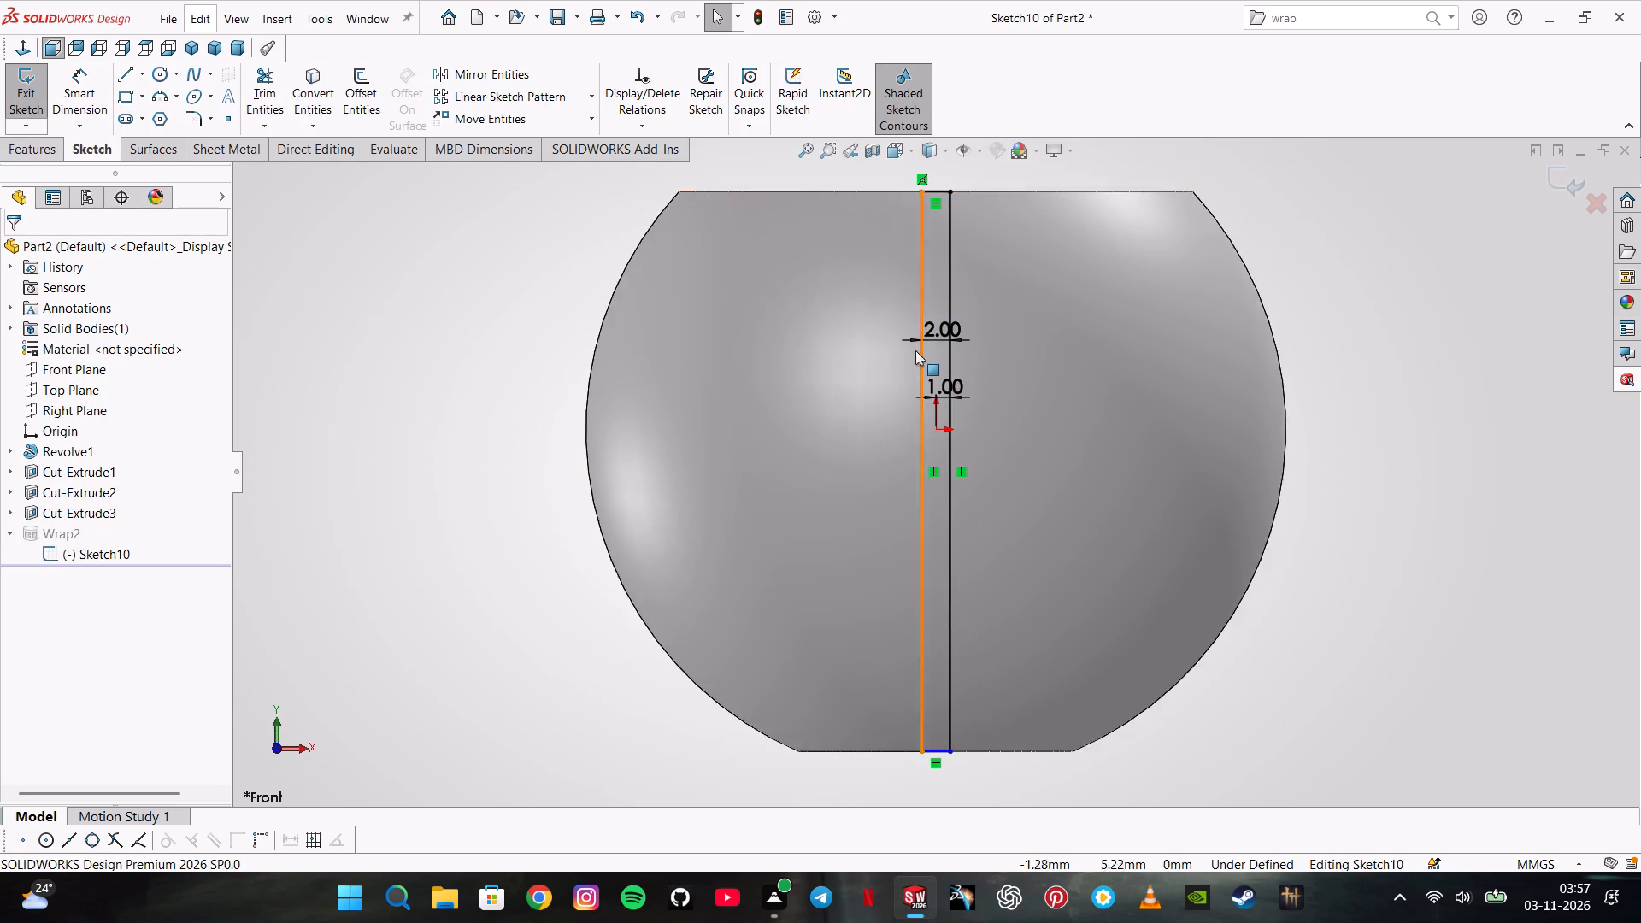
click(917, 181)
key(Delete)
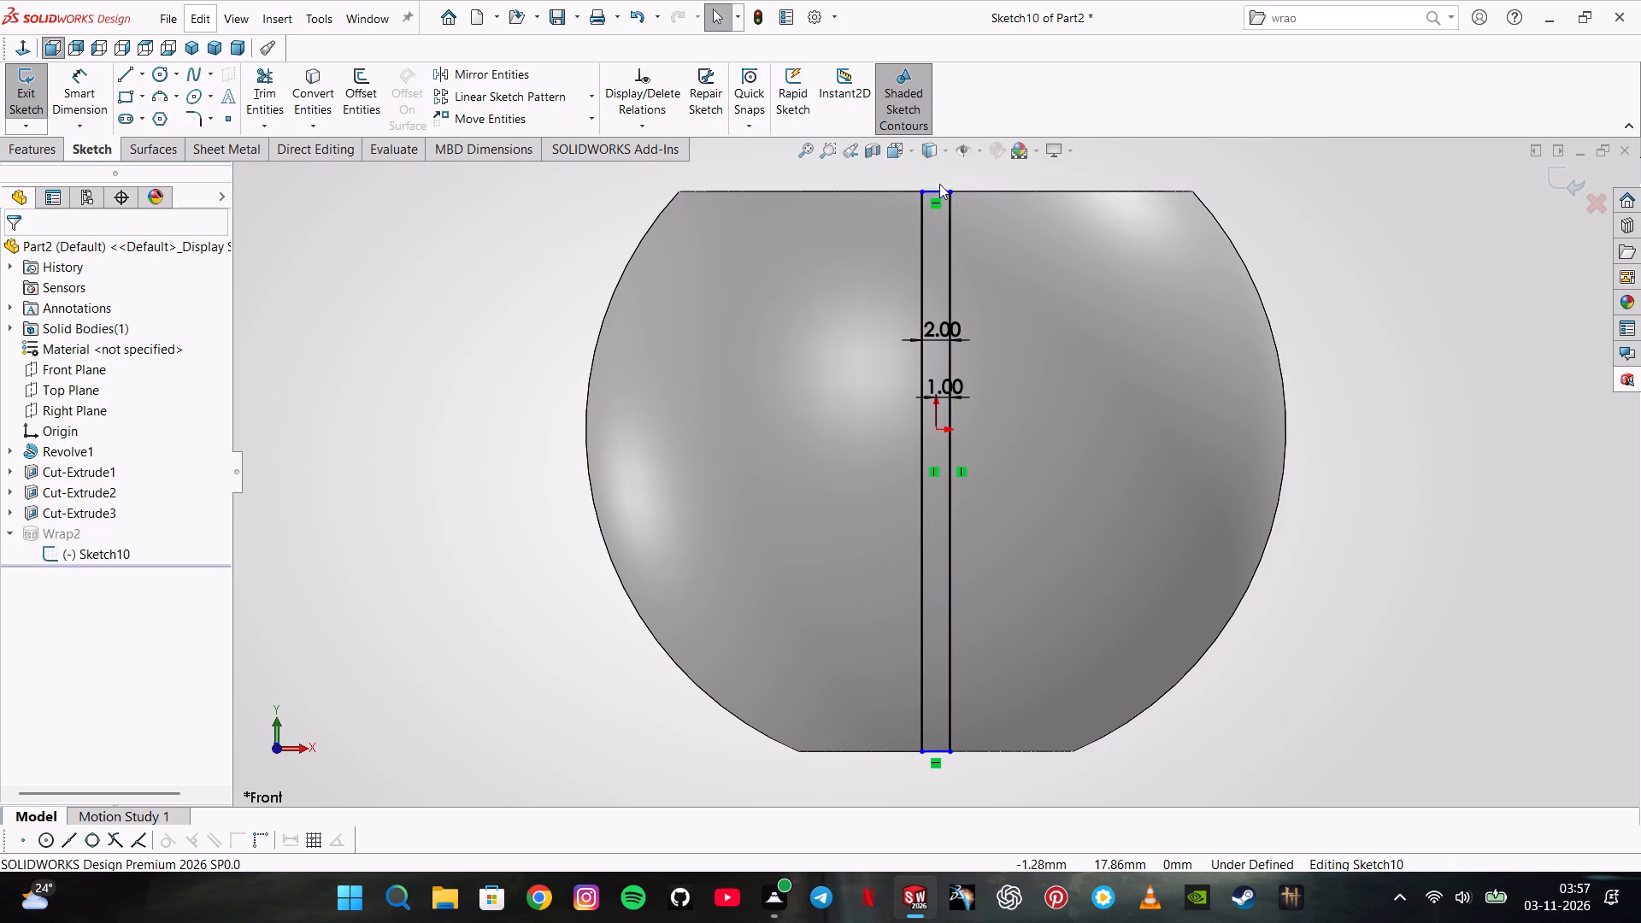
Stretch the 2 mm wide strip past the sphere's top and bottom edges and exit the sketch to rebuild the wrap.
scroll(960, 214, up, 2)
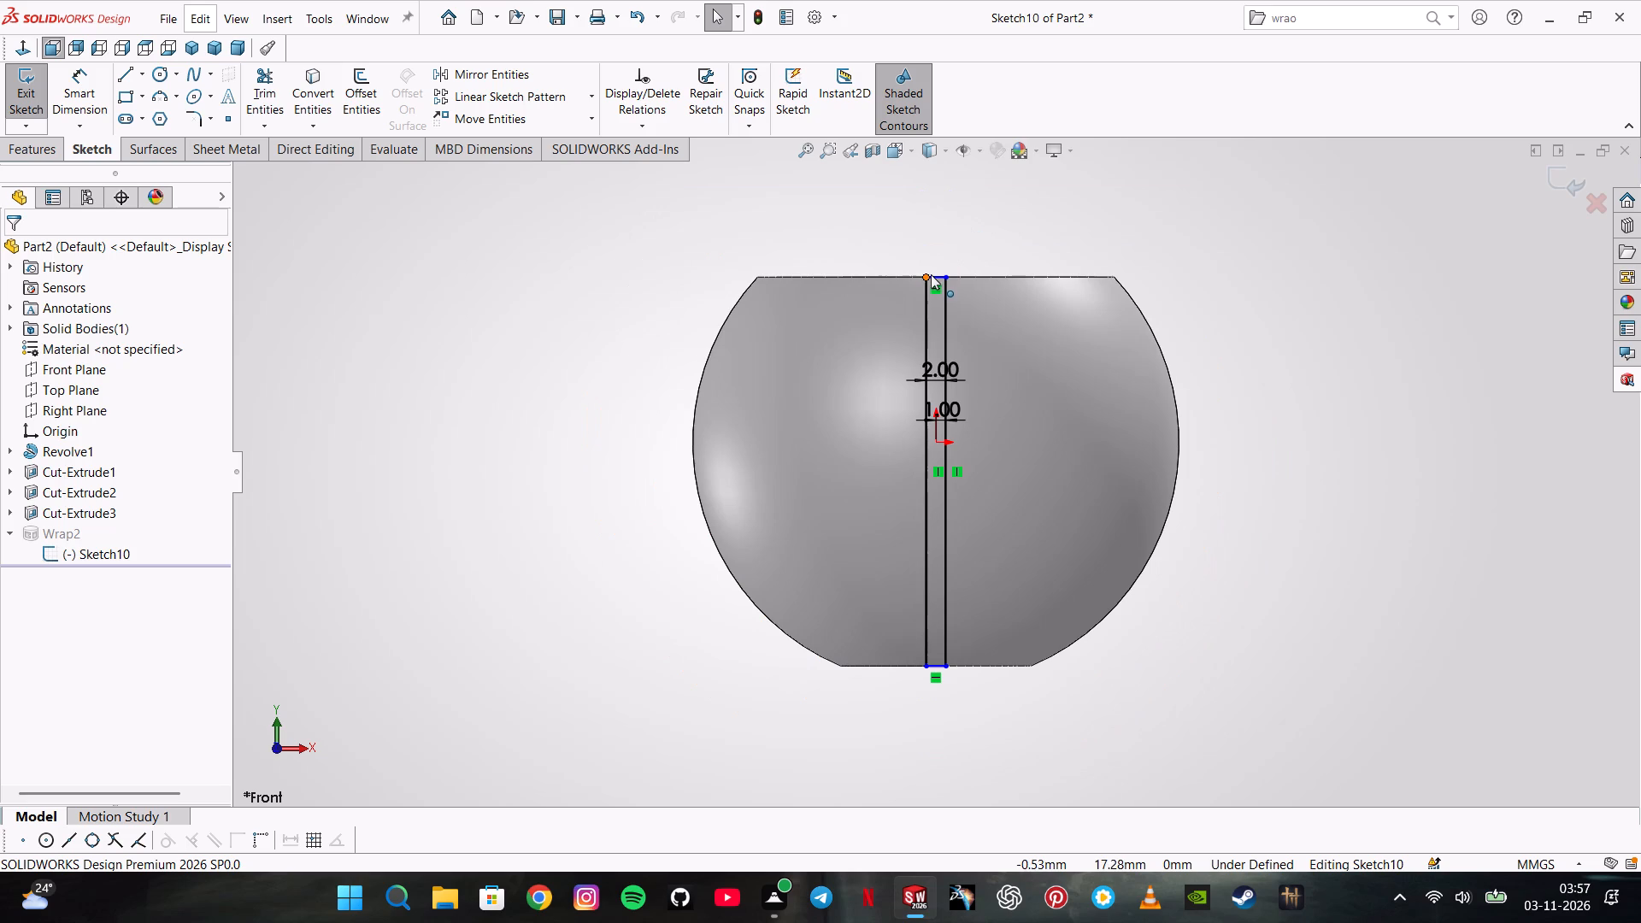
drag(938, 272, 949, 191)
drag(935, 273, 935, 258)
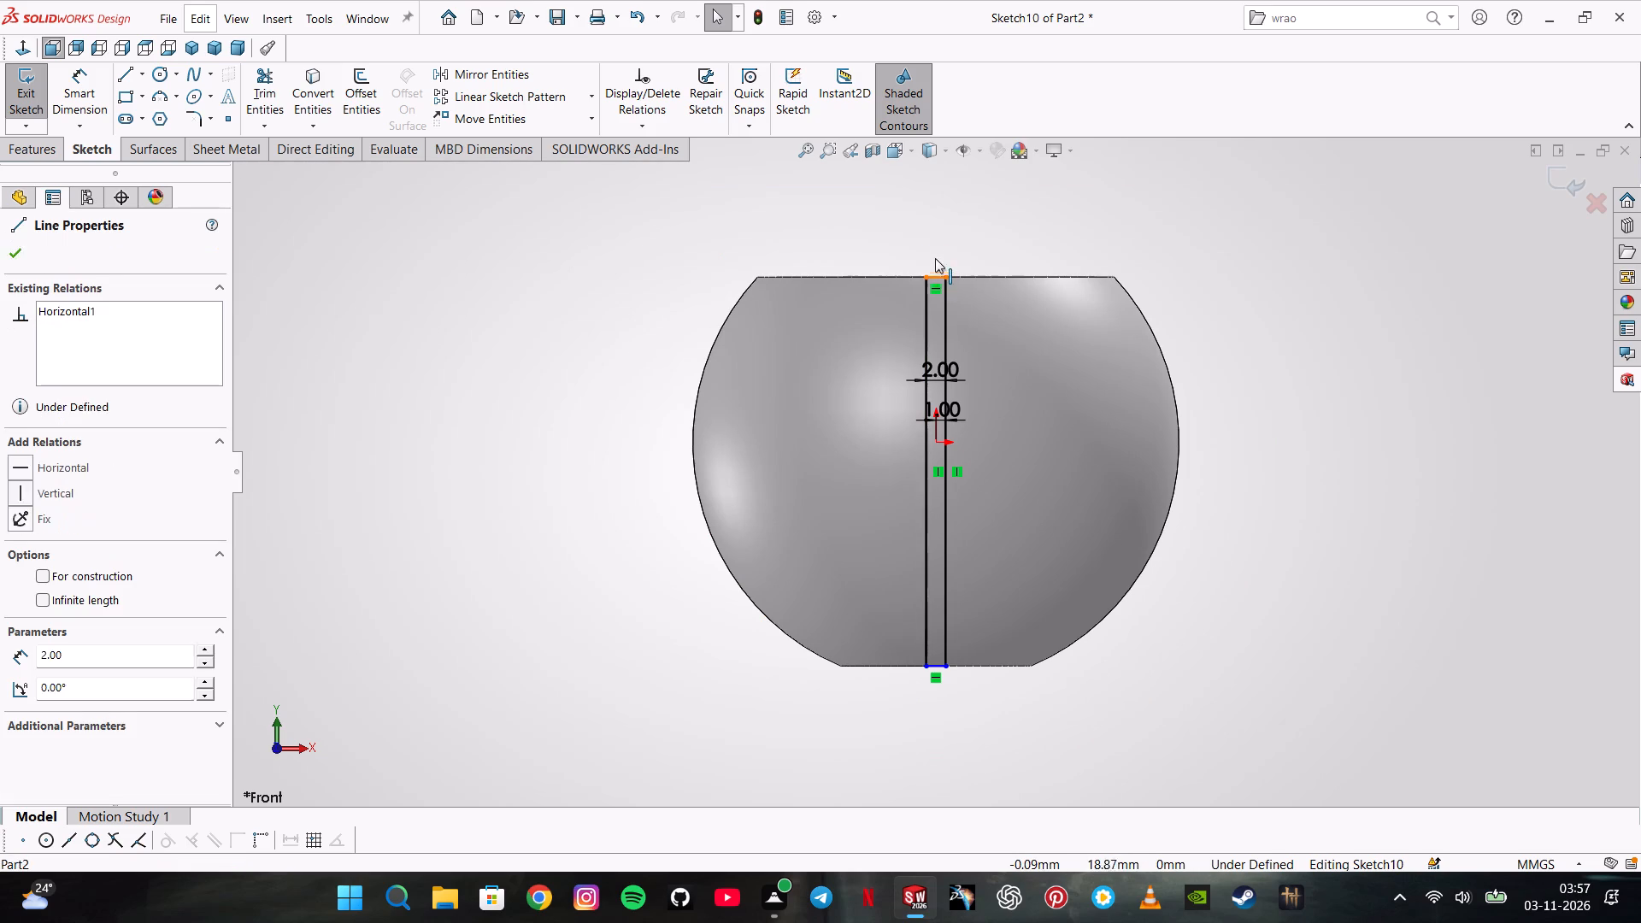
drag(935, 258, 944, 191)
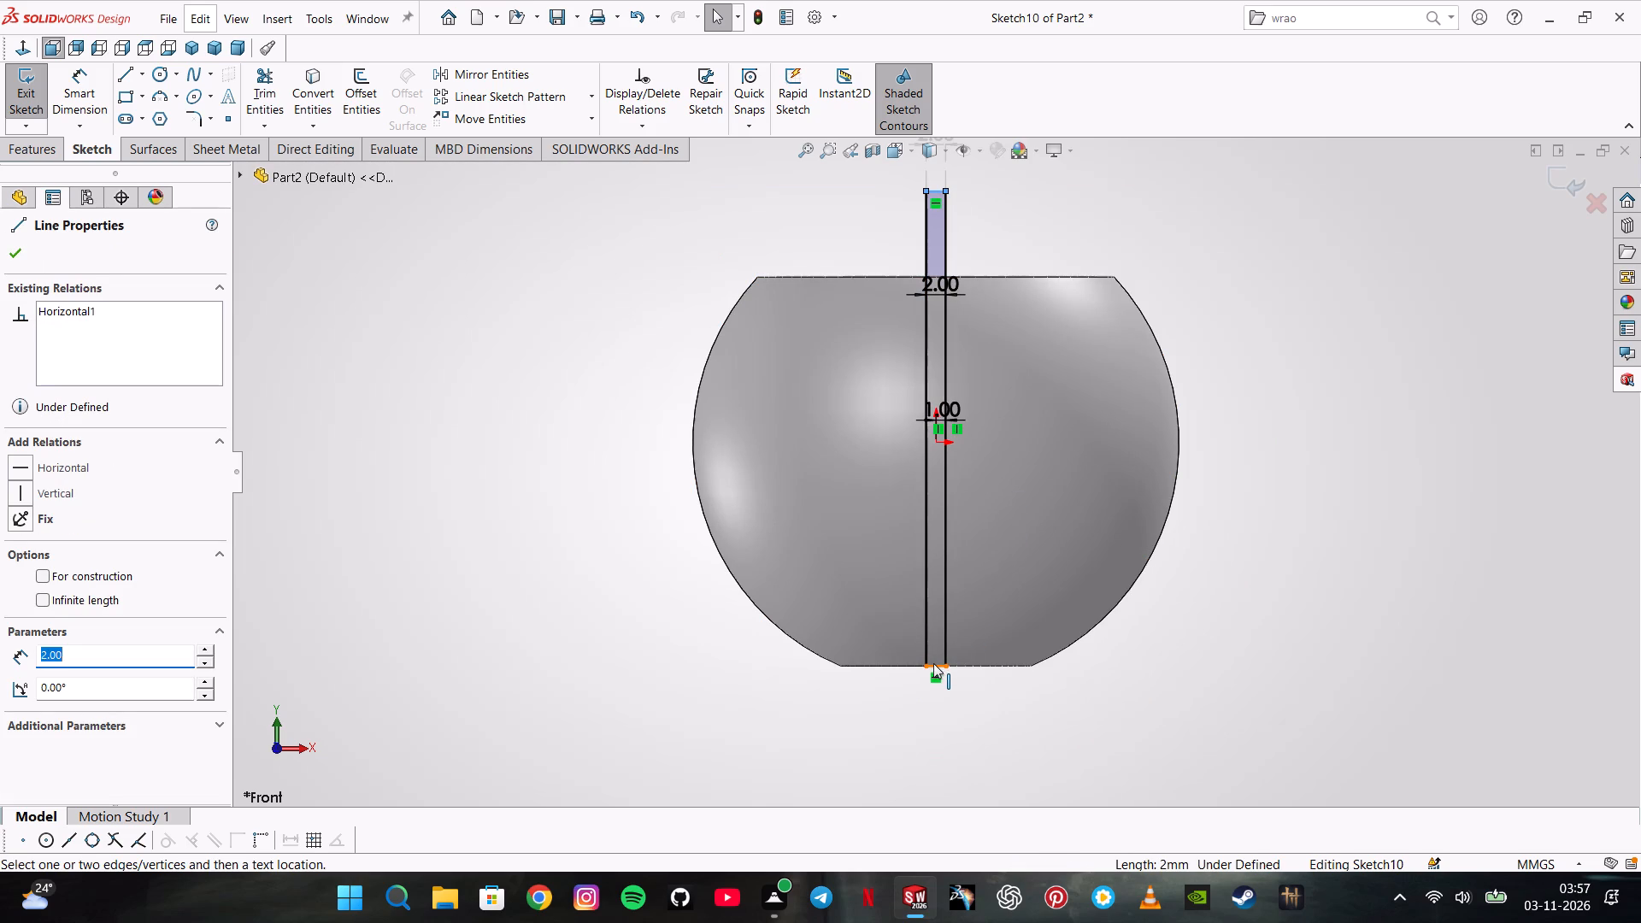
drag(934, 663, 951, 770)
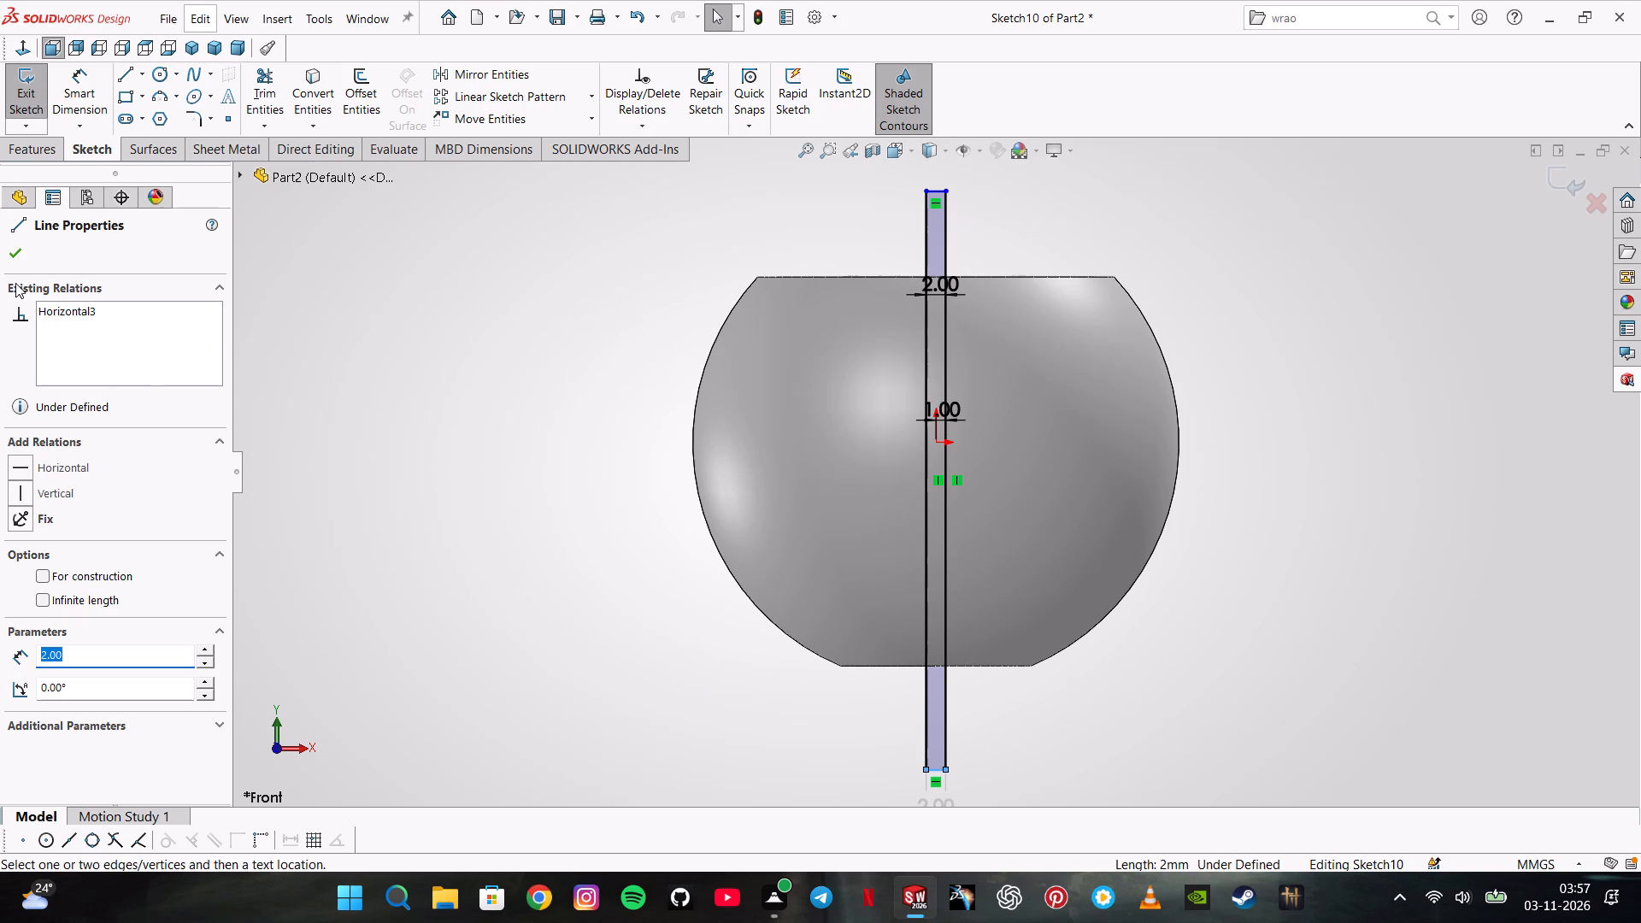
click(20, 248)
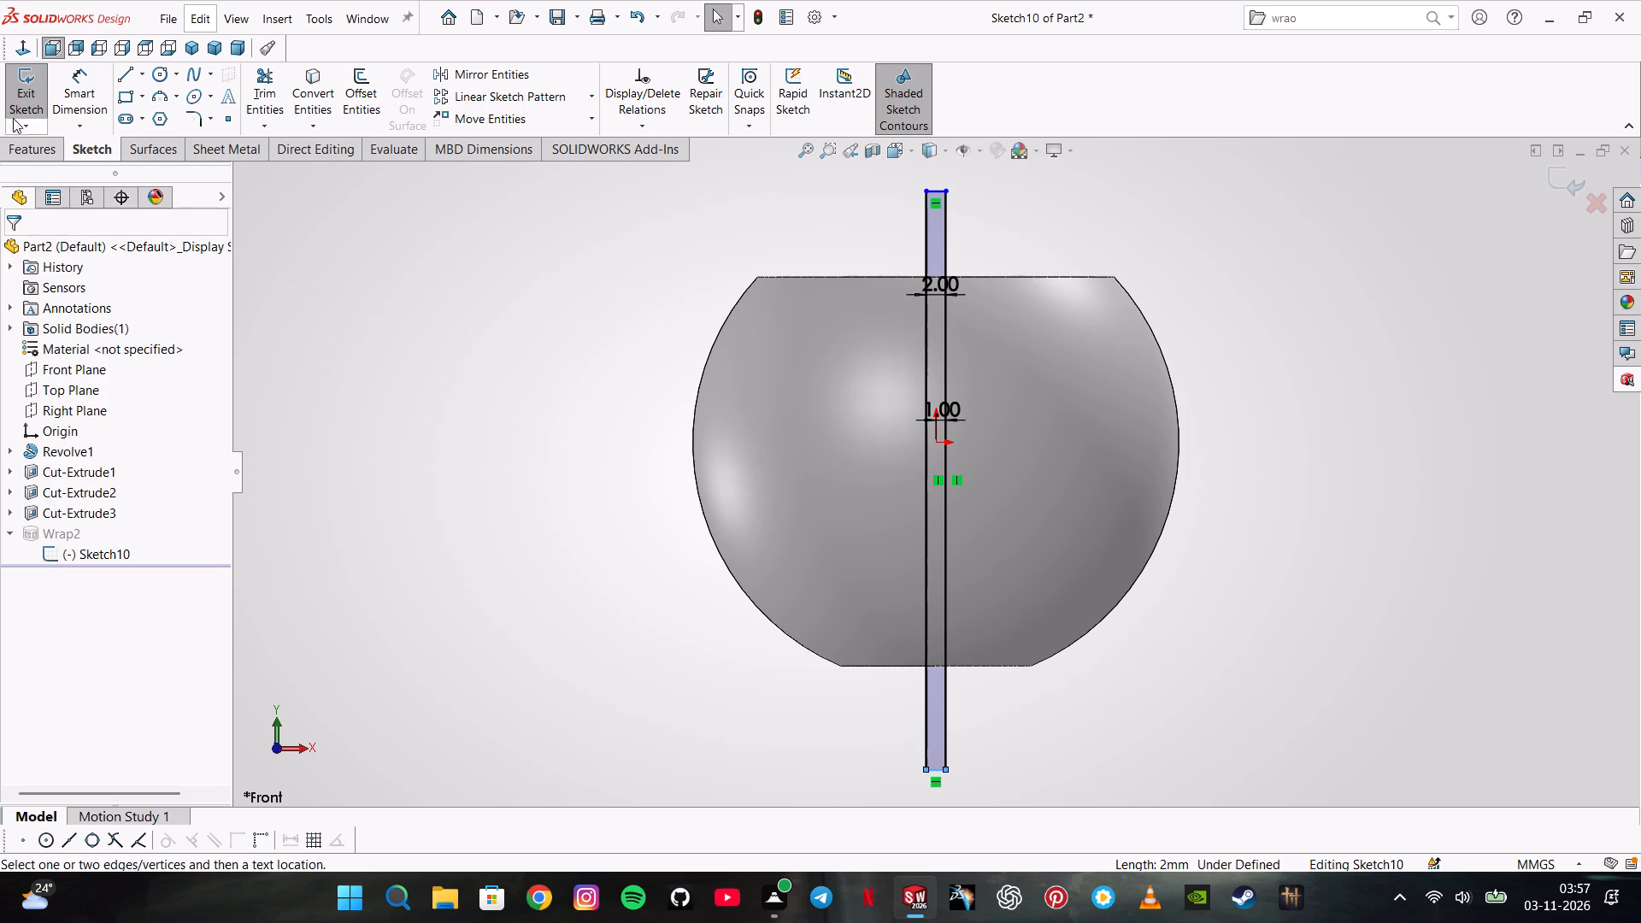
click(5, 96)
Reopen the wrap sketch, extend both short ends of the strip farther beyond the sphere, and exit the sketch.
middle_drag(532, 333, 504, 404)
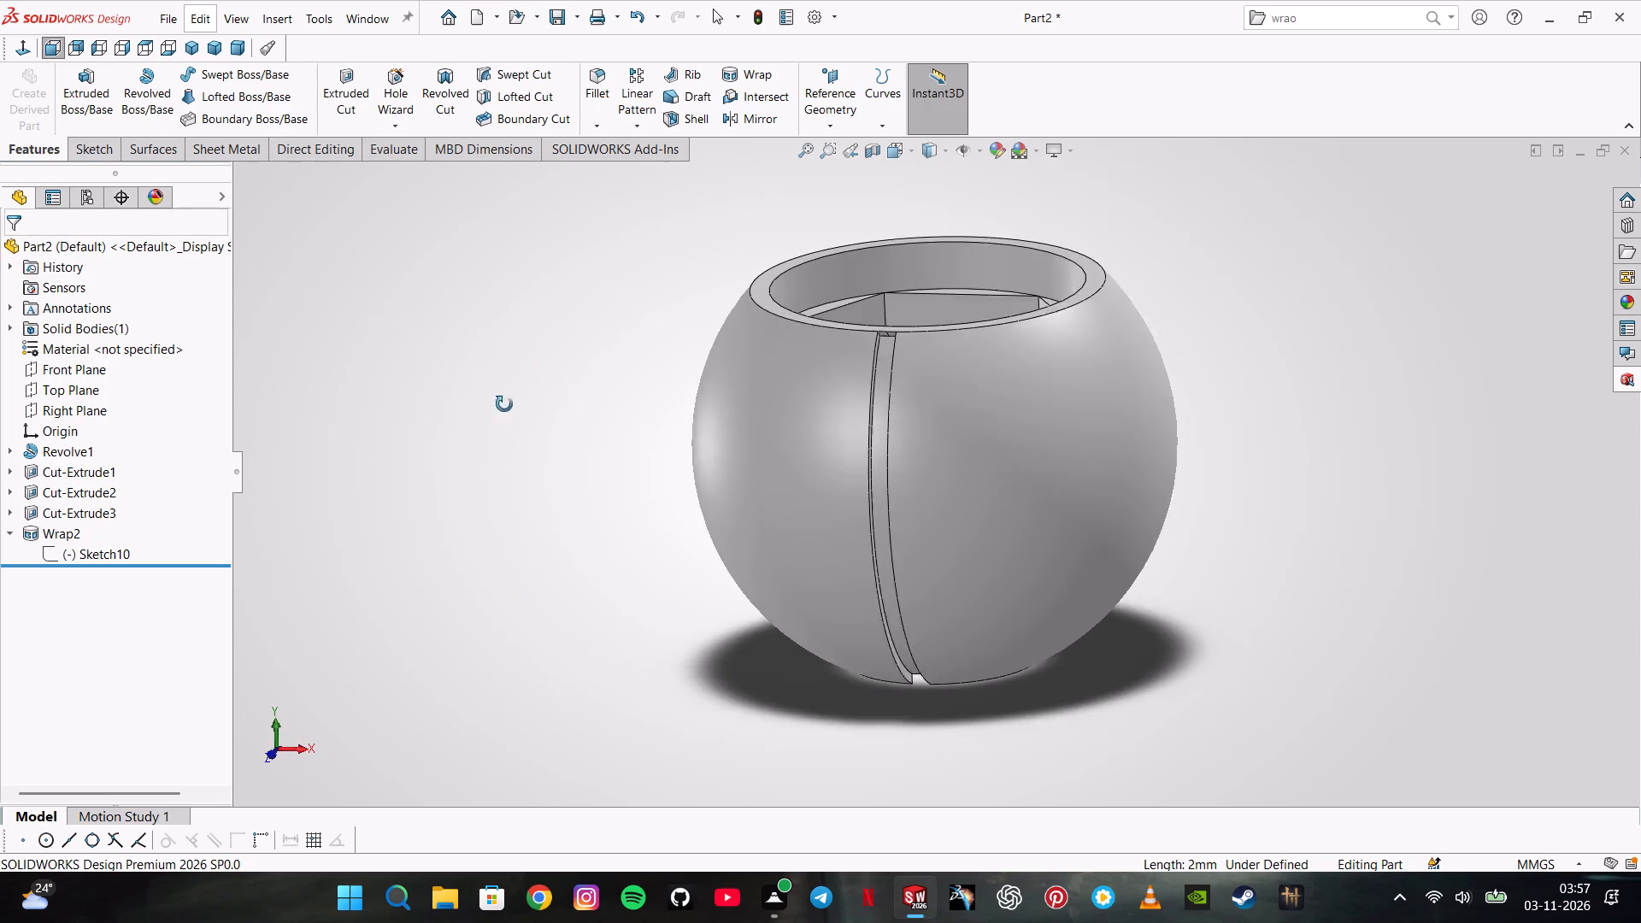
middle_drag(504, 404, 521, 358)
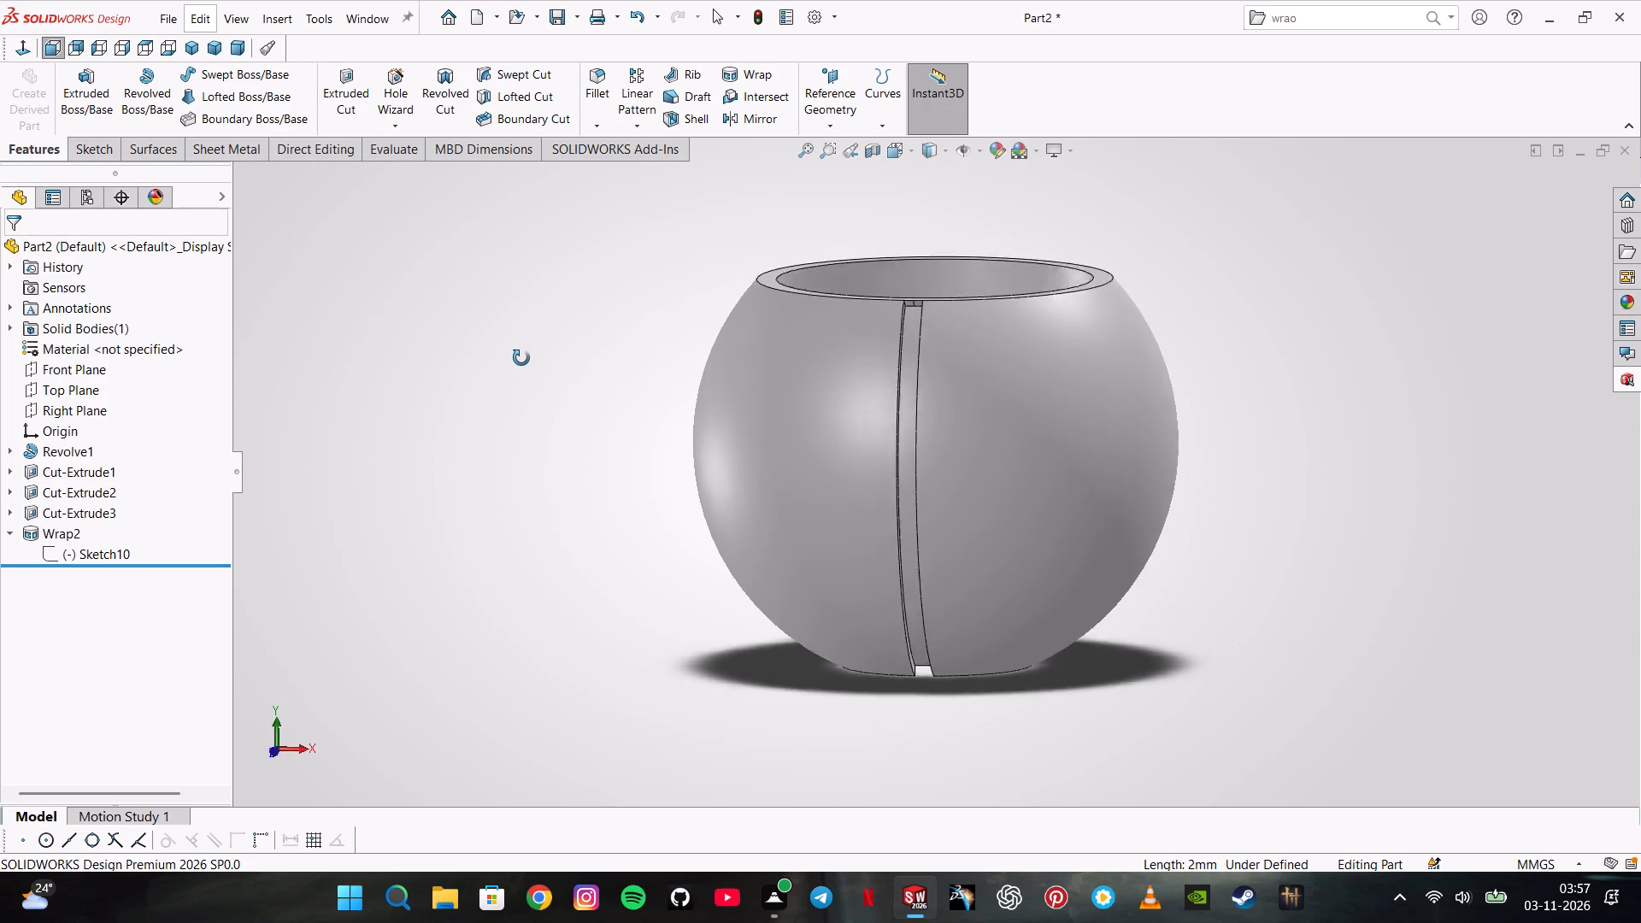
middle_drag(521, 358, 526, 370)
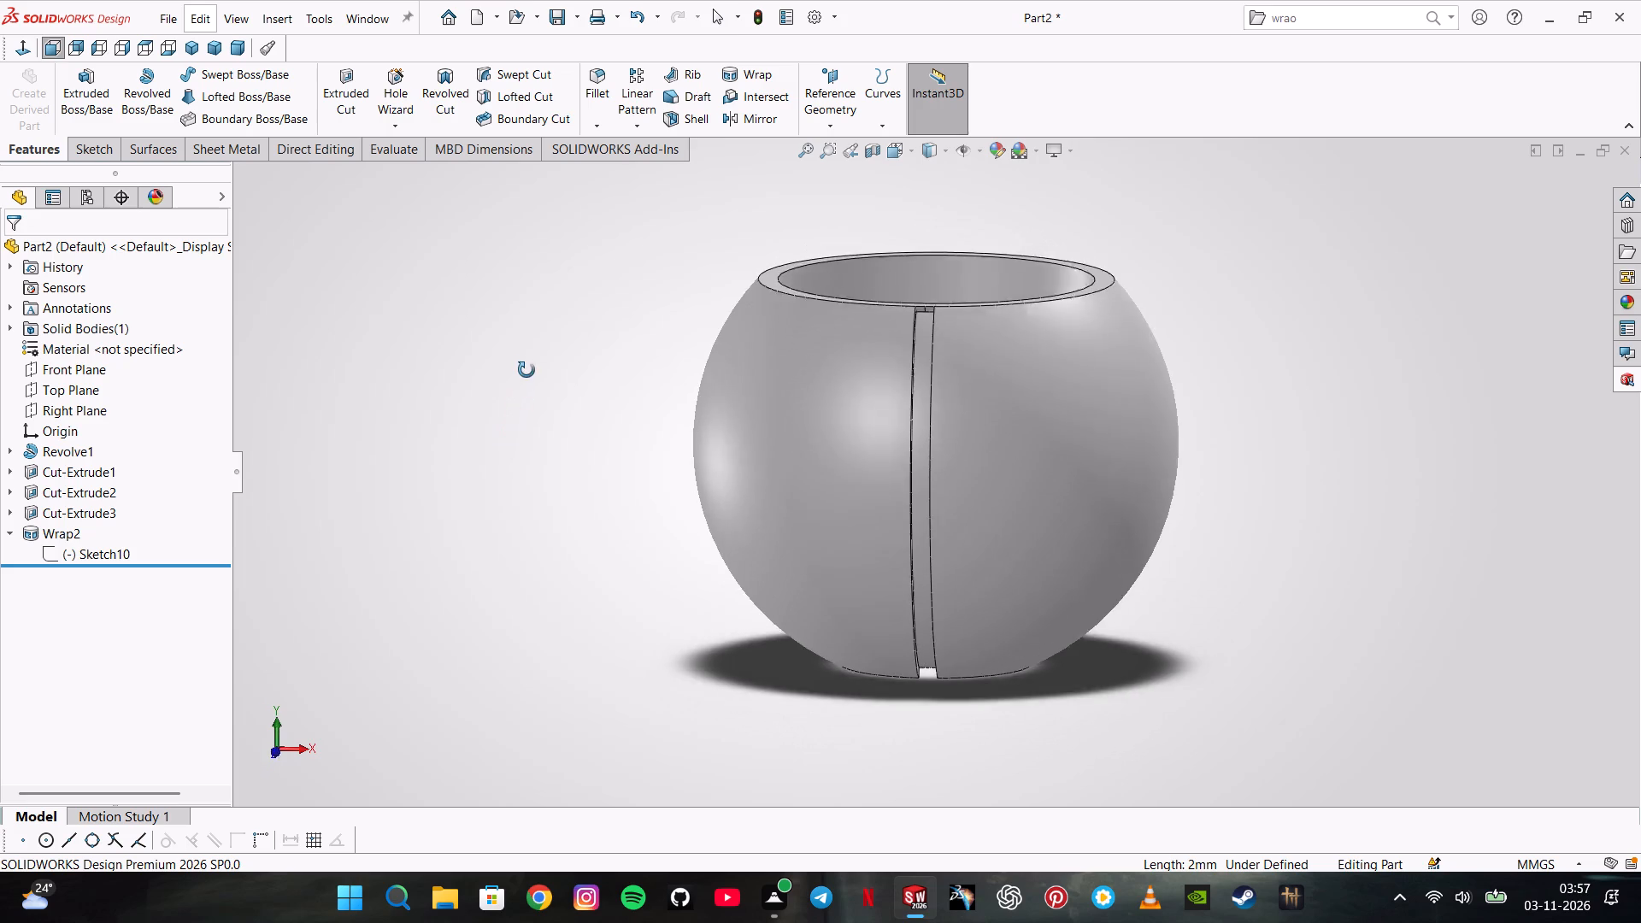
middle_drag(526, 370, 526, 356)
click(110, 543)
click(110, 557)
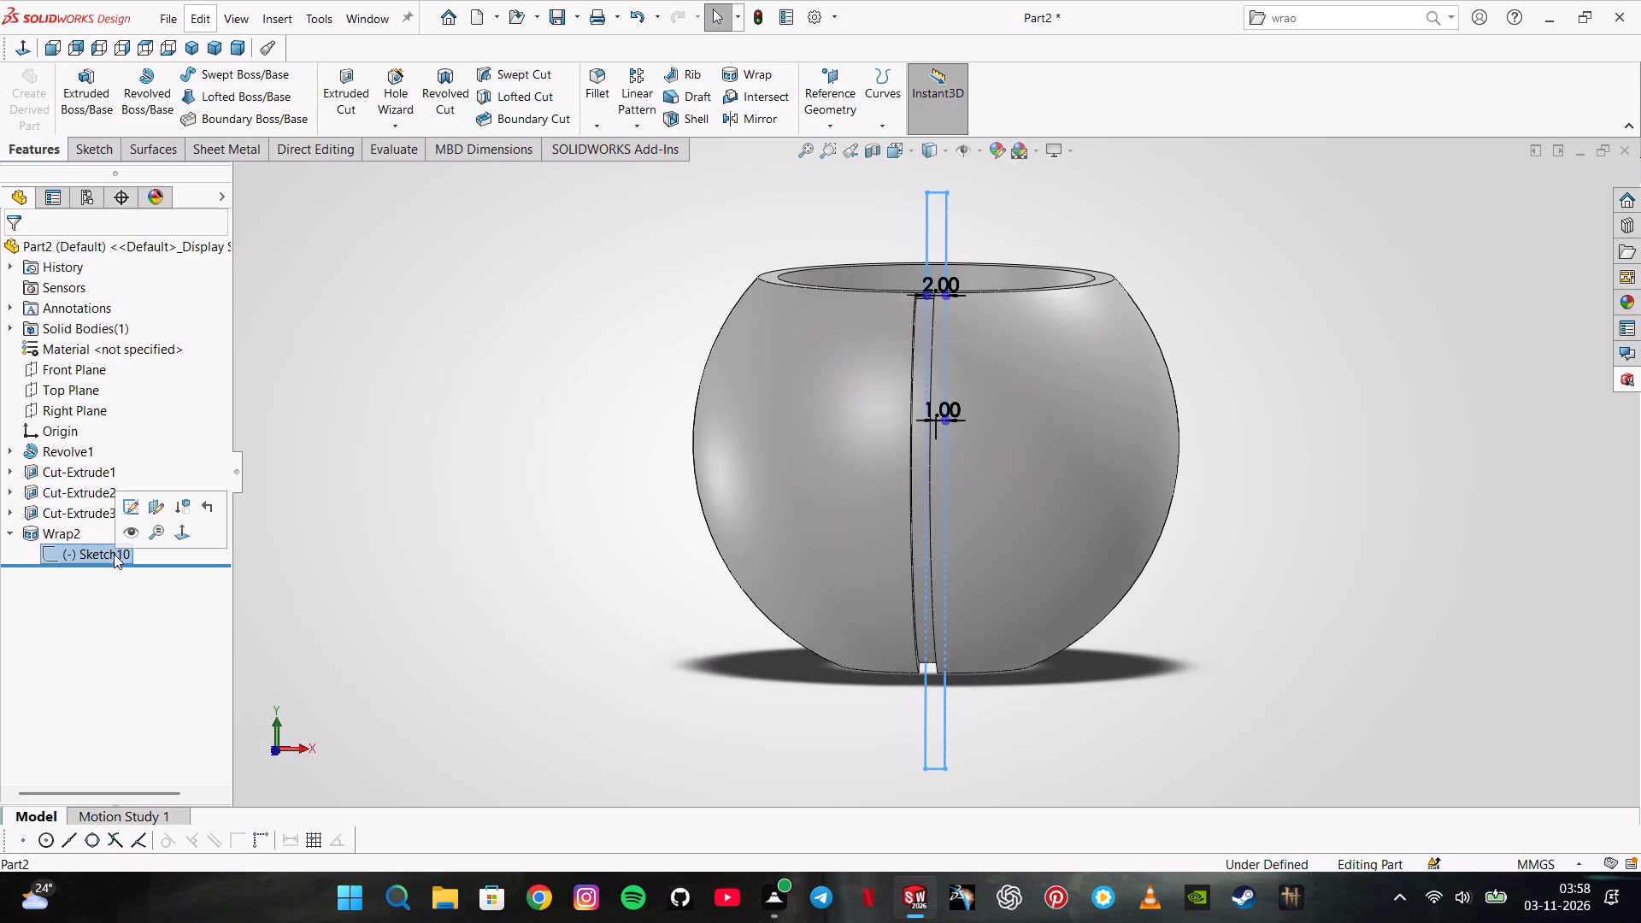
click(136, 498)
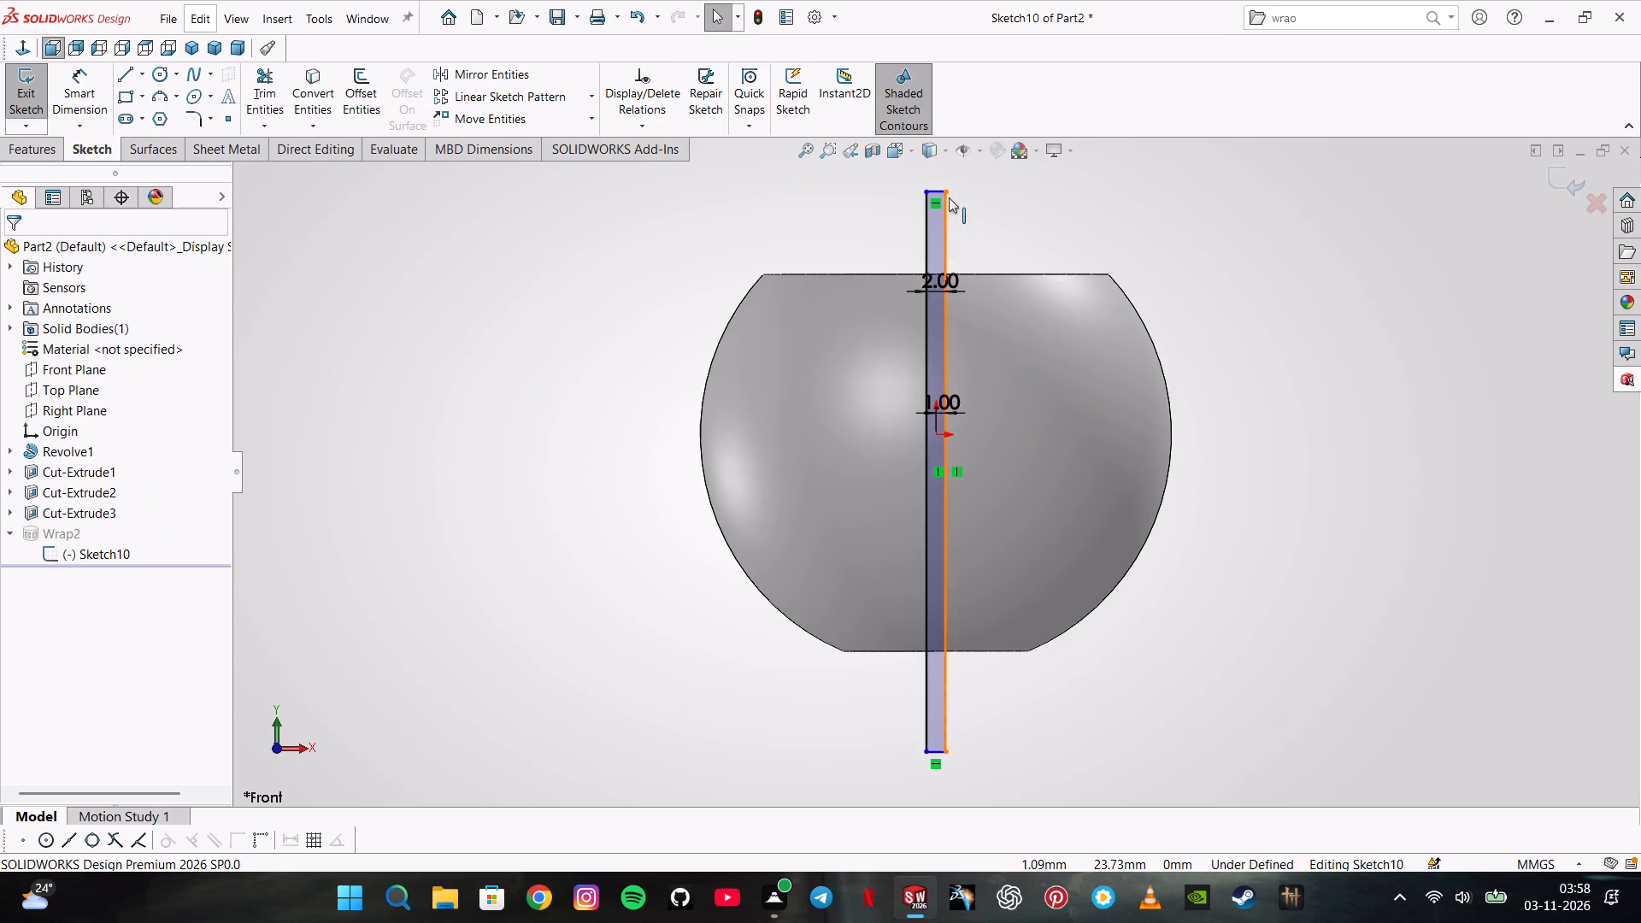
scroll(944, 190, up, 2)
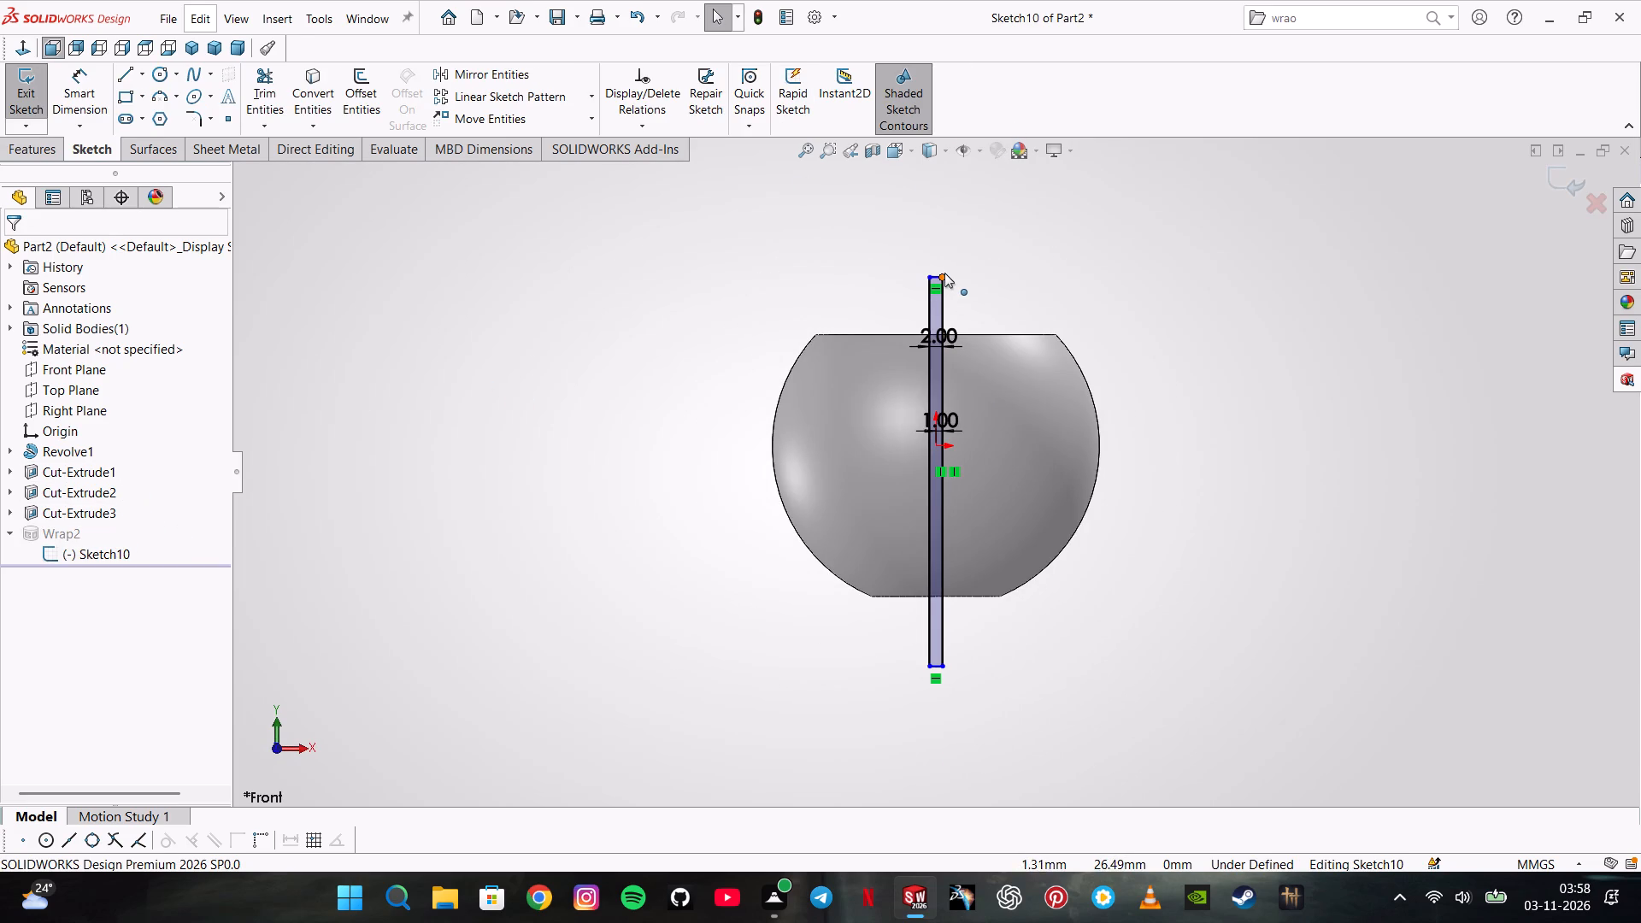
scroll(944, 273, down, 5)
drag(918, 362, 936, 170)
scroll(993, 283, up, 4)
scroll(965, 392, up, 7)
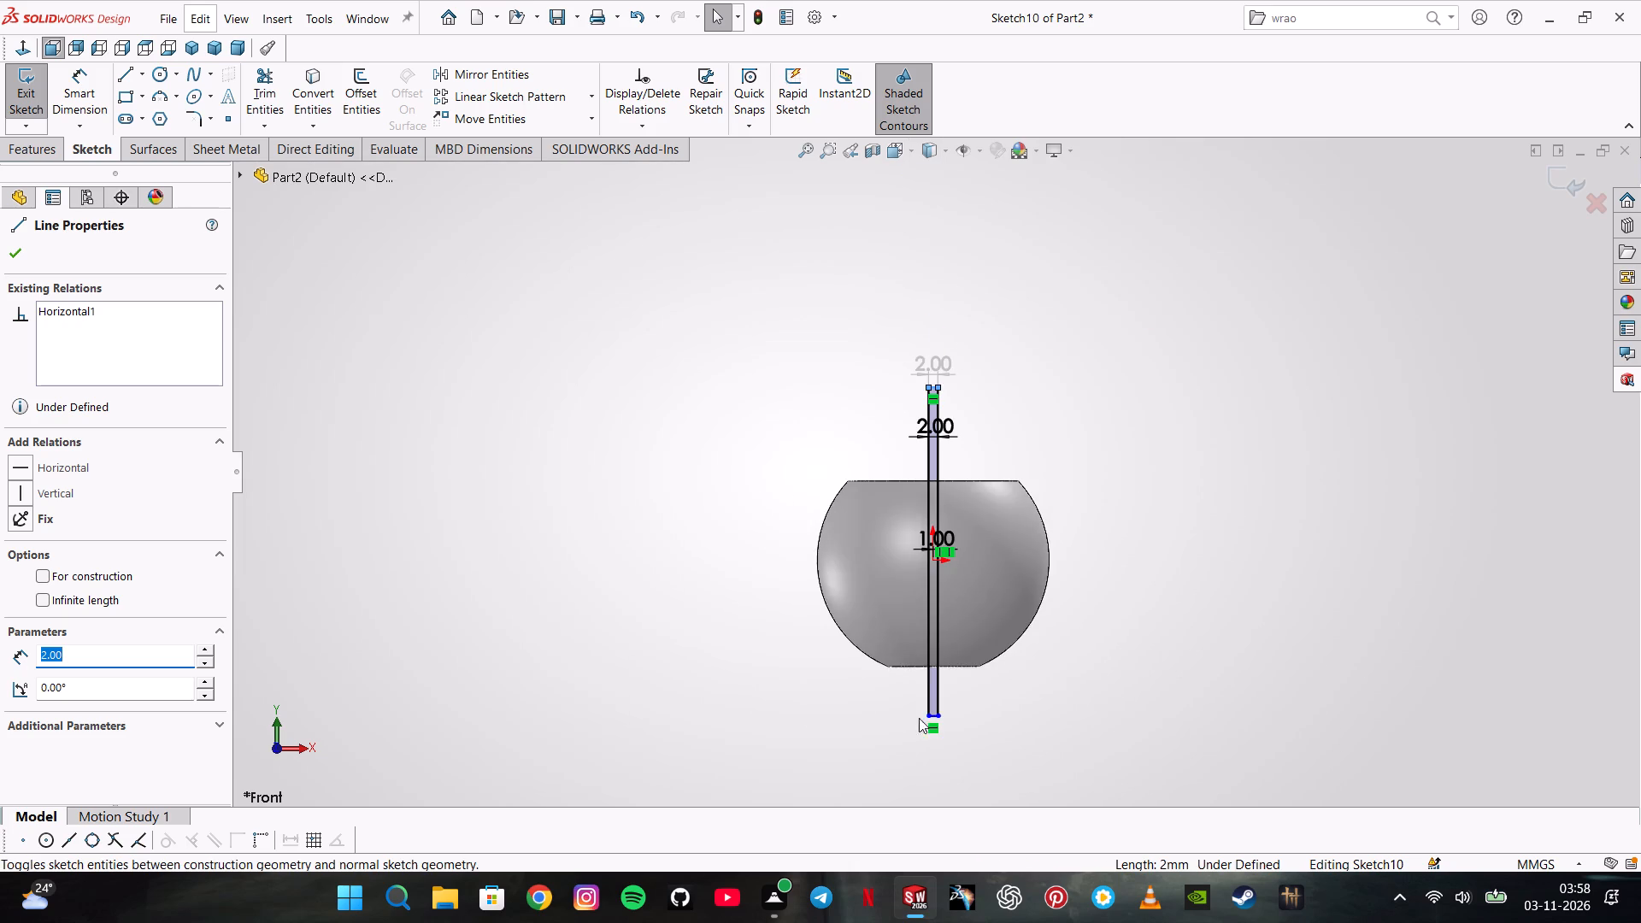
scroll(920, 718, down, 4)
drag(951, 643, 961, 738)
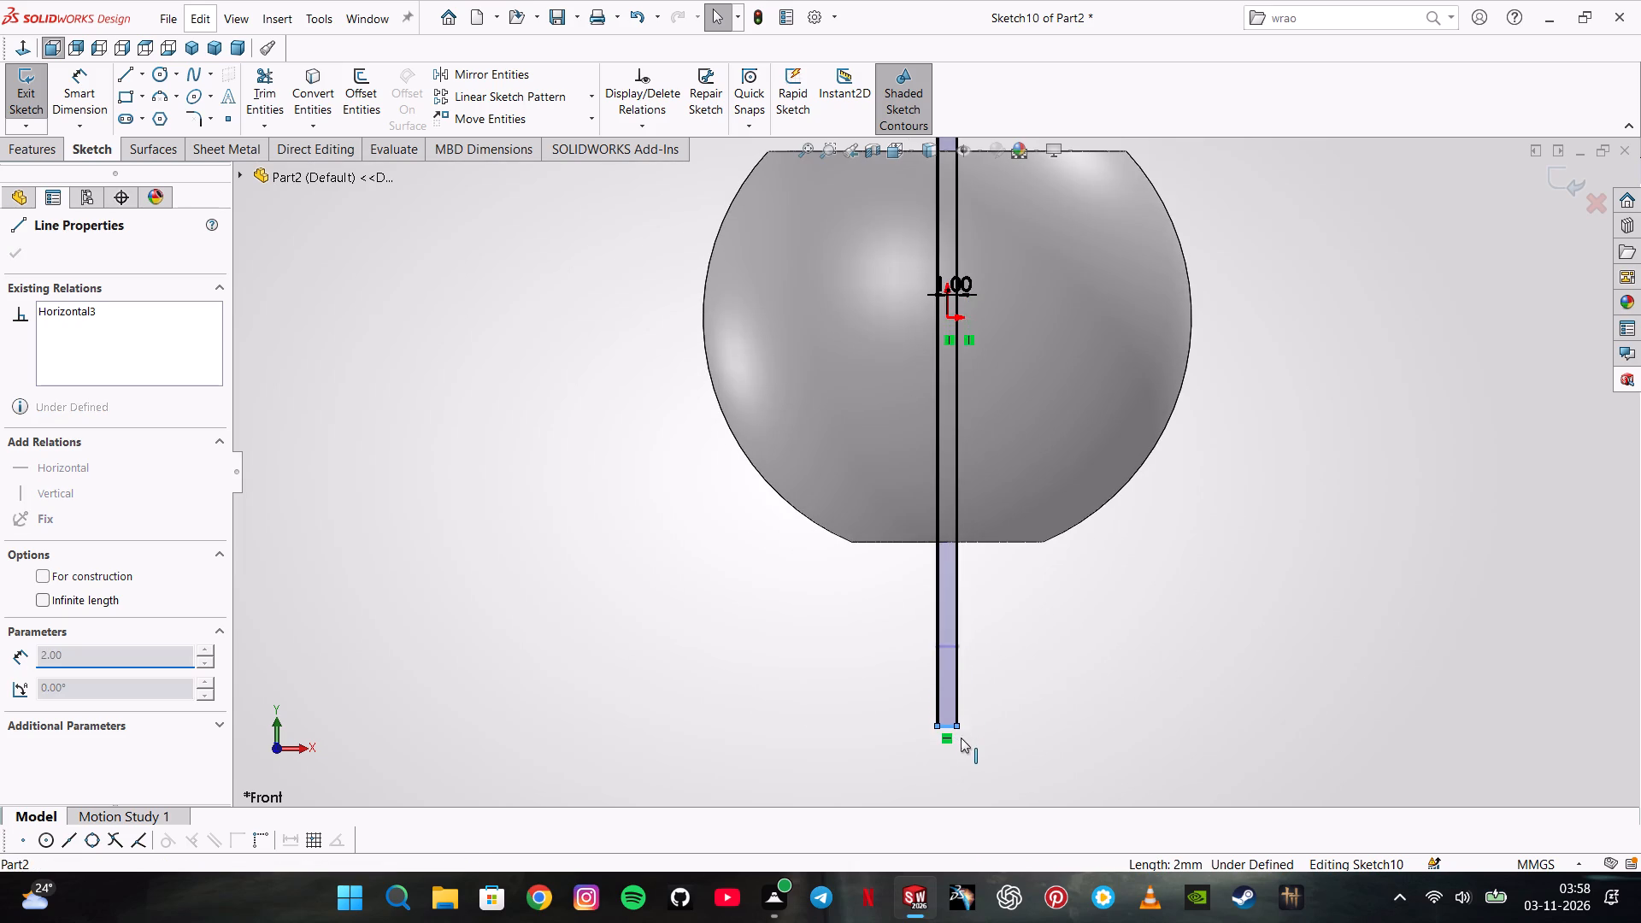
drag(961, 738, 927, 729)
click(19, 250)
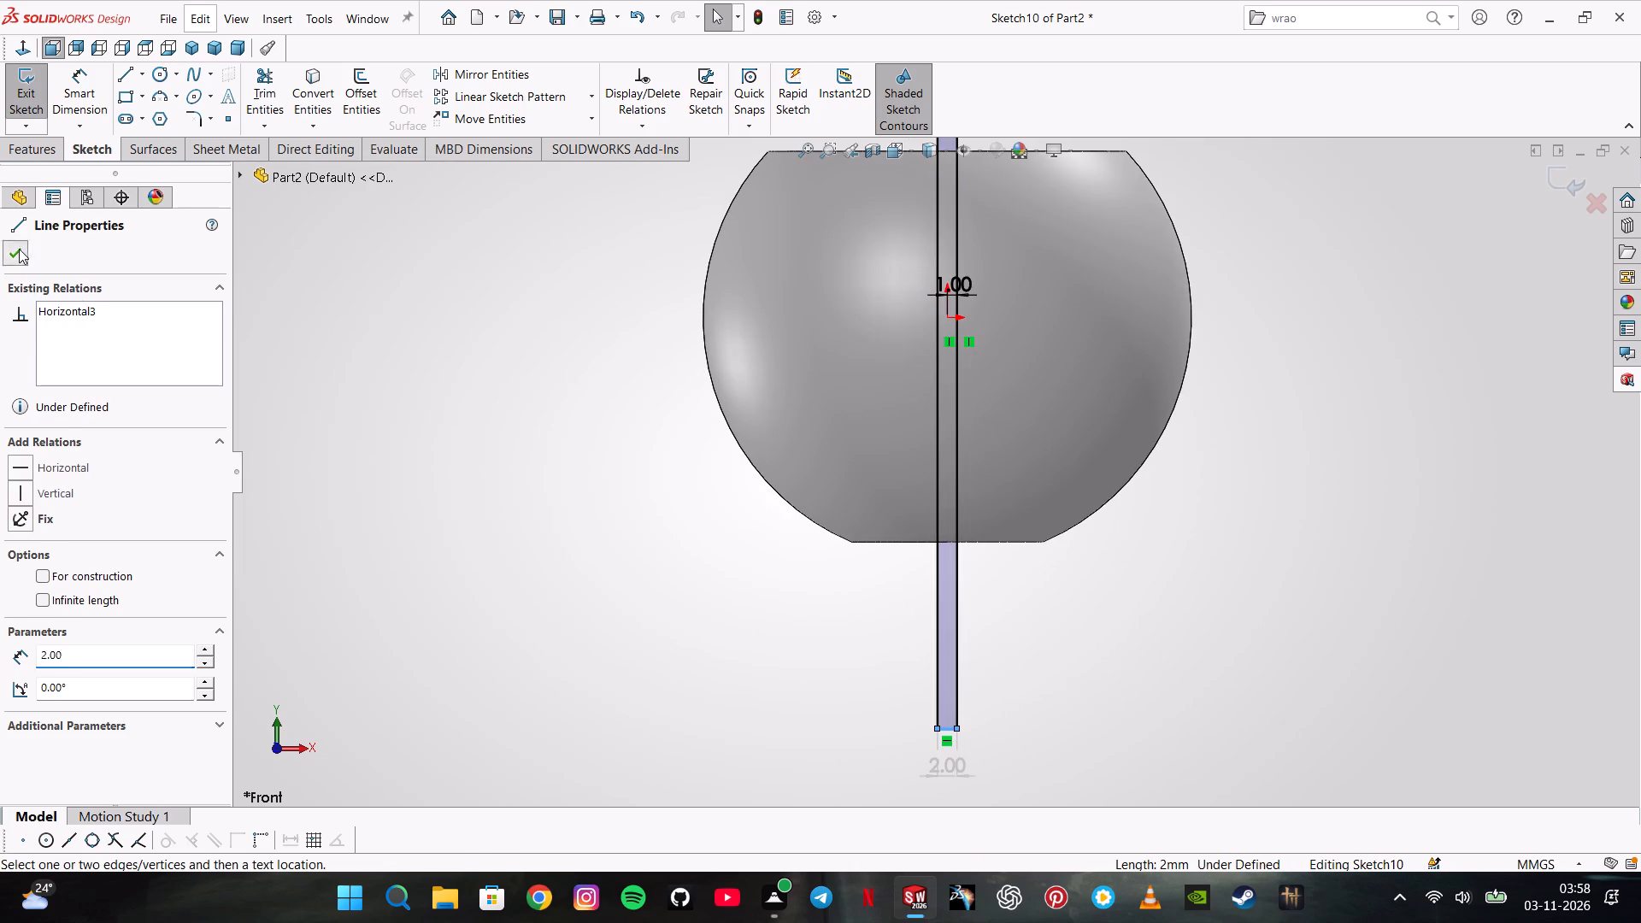
click(15, 90)
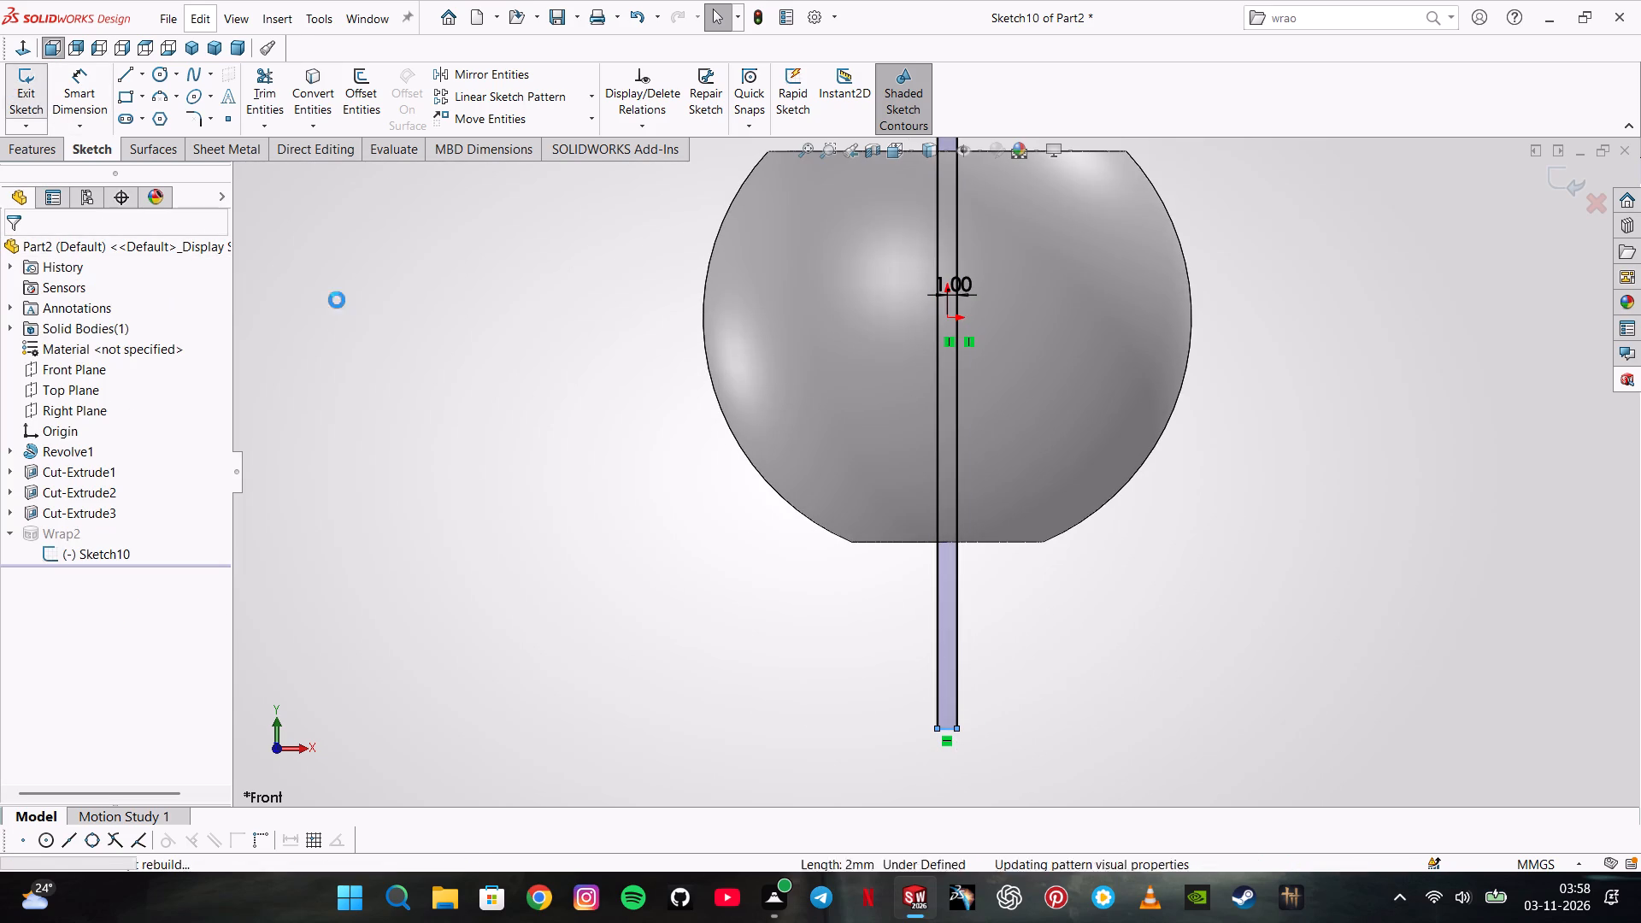
Examine the groove's upper end at the rim and its lower end at the sphere's bottom opening.
click(663, 477)
middle_drag(660, 503, 618, 617)
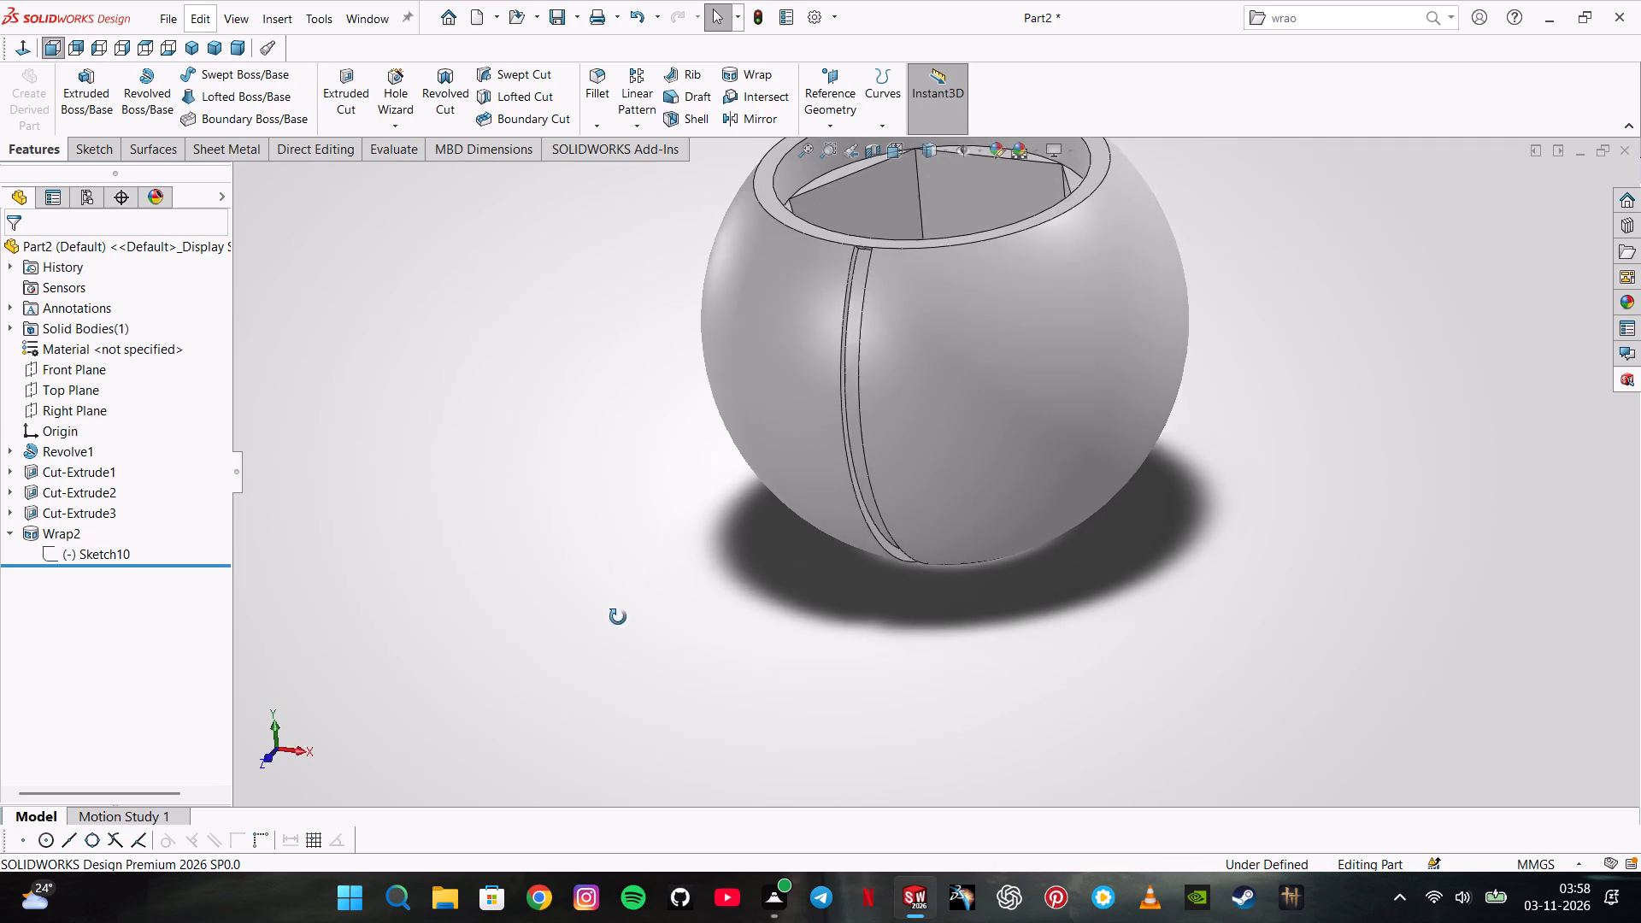
middle_drag(618, 617, 630, 607)
scroll(923, 290, down, 8)
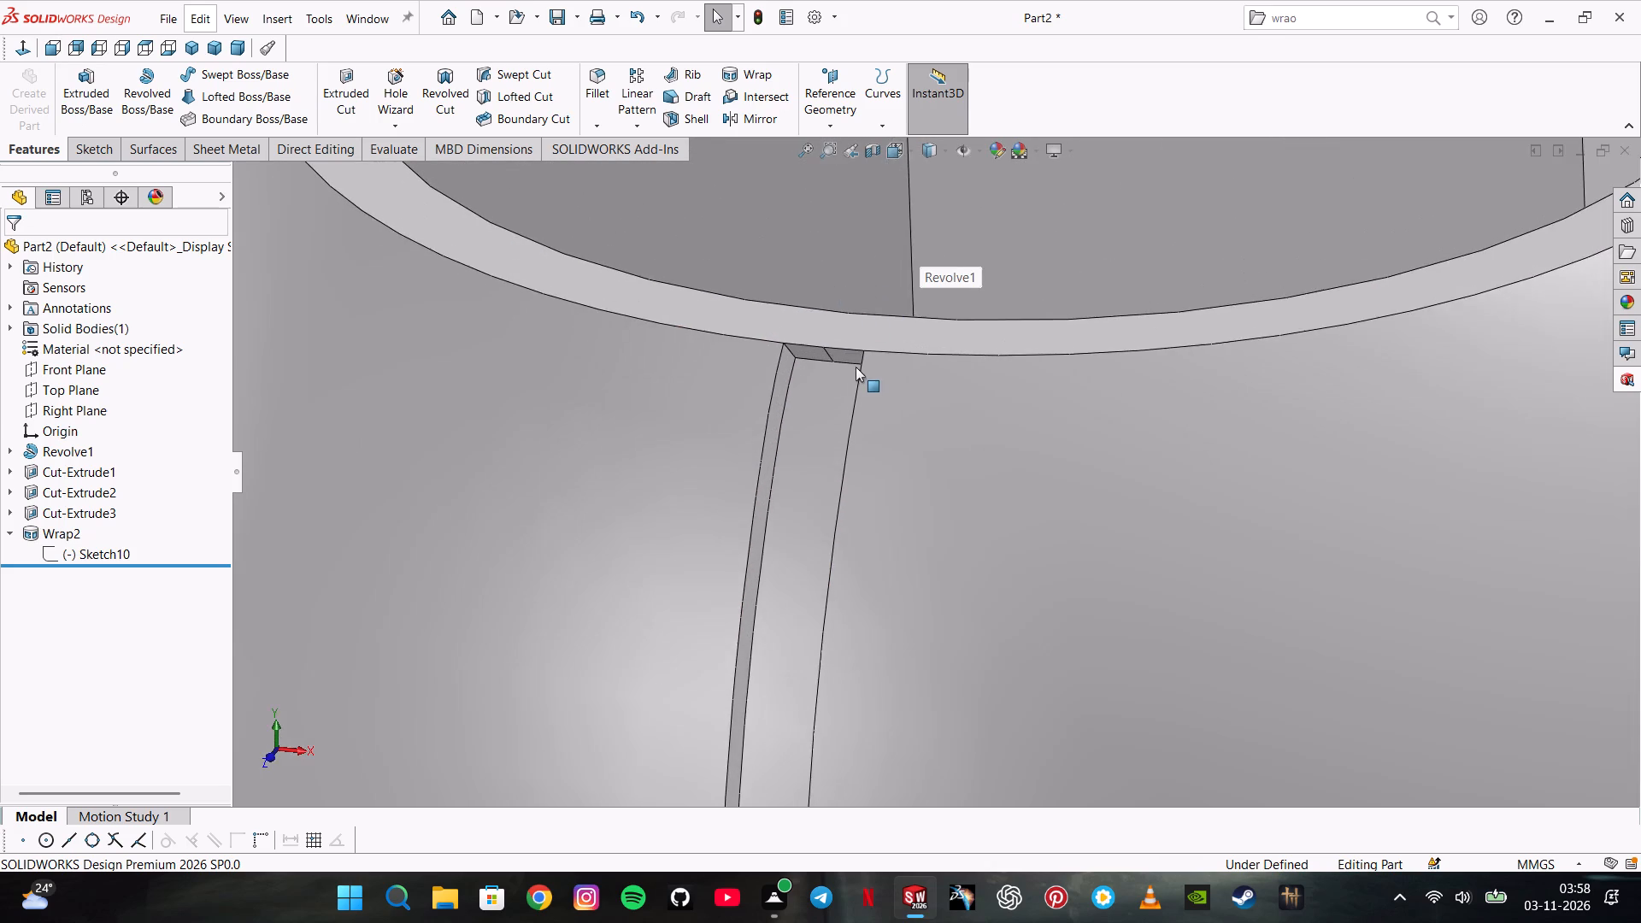
scroll(856, 367, up, 10)
middle_drag(934, 618, 941, 481)
scroll(941, 481, down, 4)
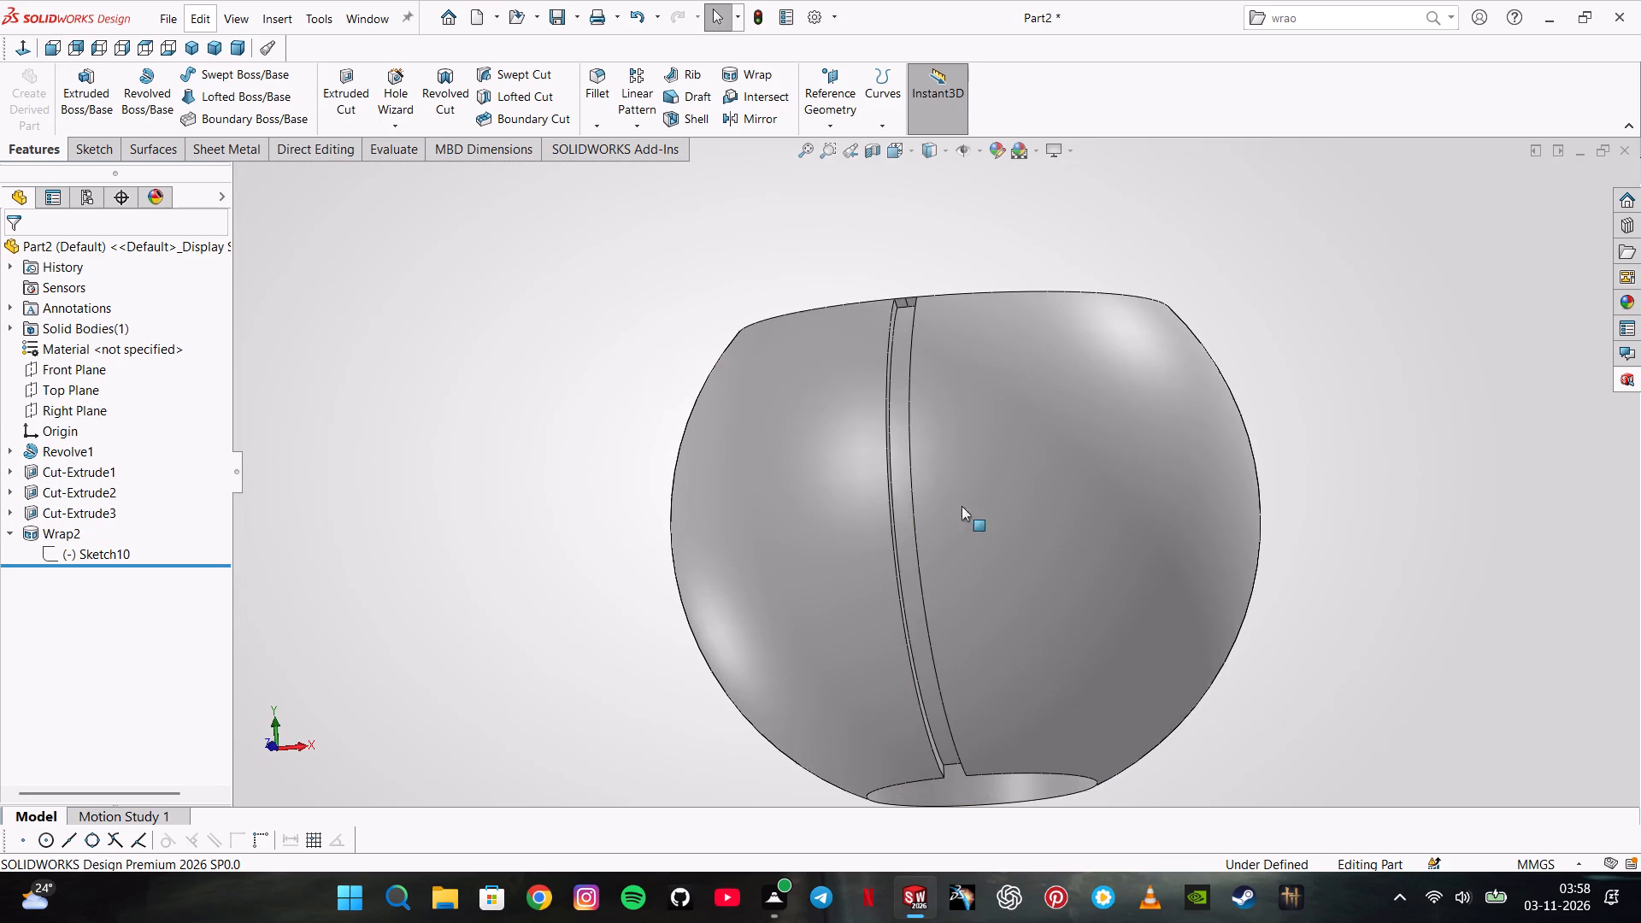
scroll(970, 767, down, 2)
middle_drag(970, 726, 964, 692)
middle_drag(971, 695, 924, 567)
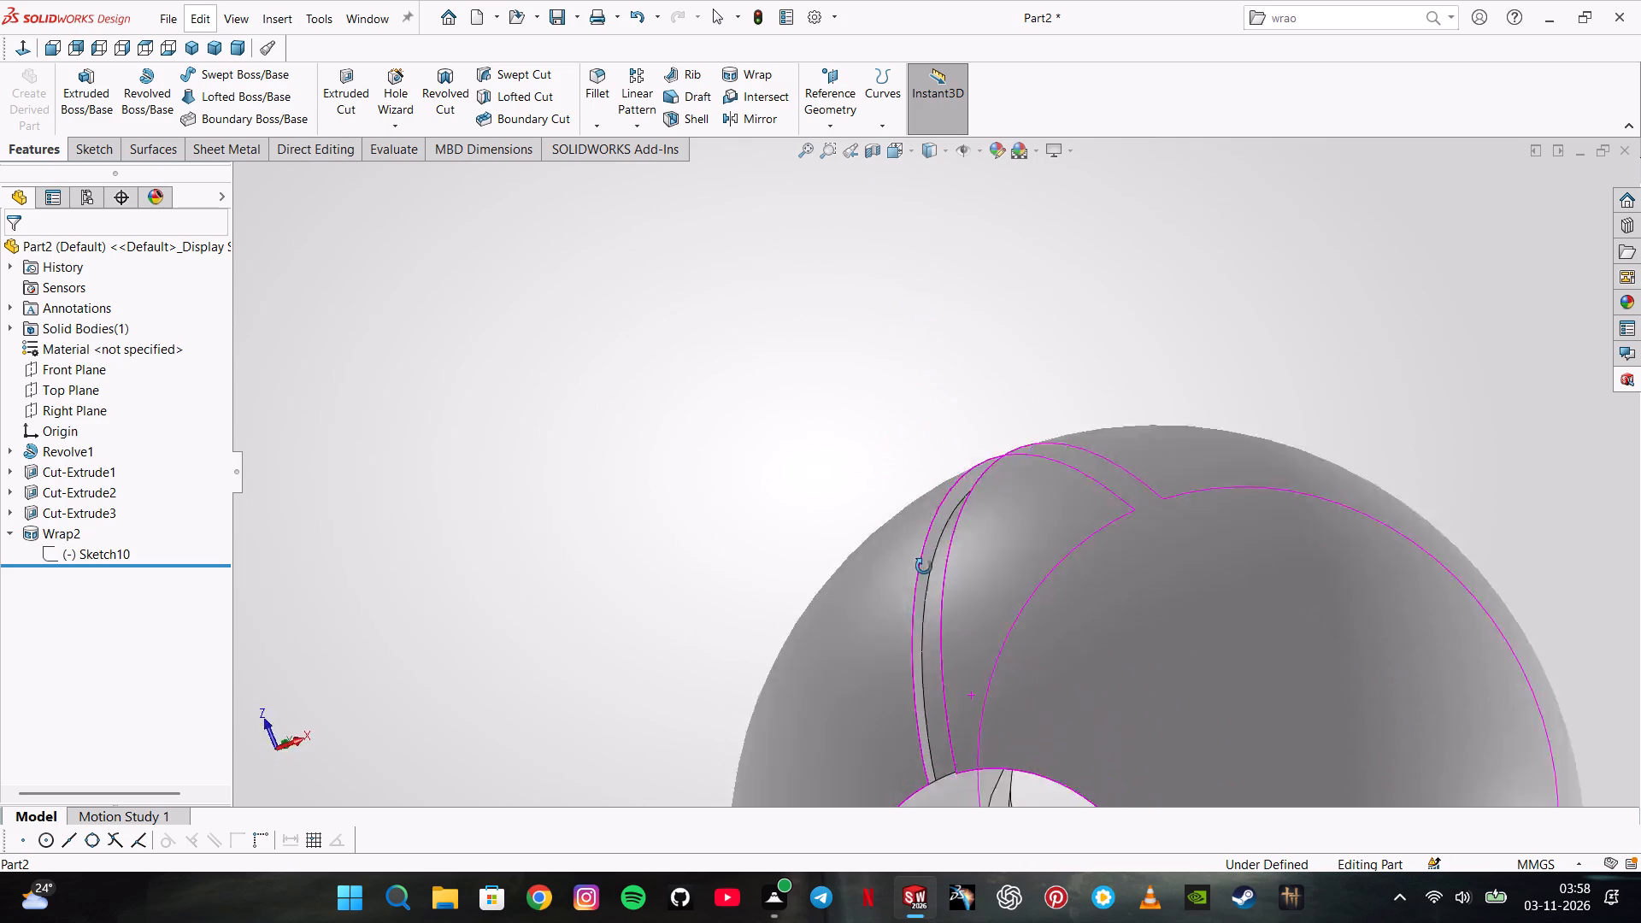
middle_drag(924, 567, 947, 905)
scroll(945, 904, up, 4)
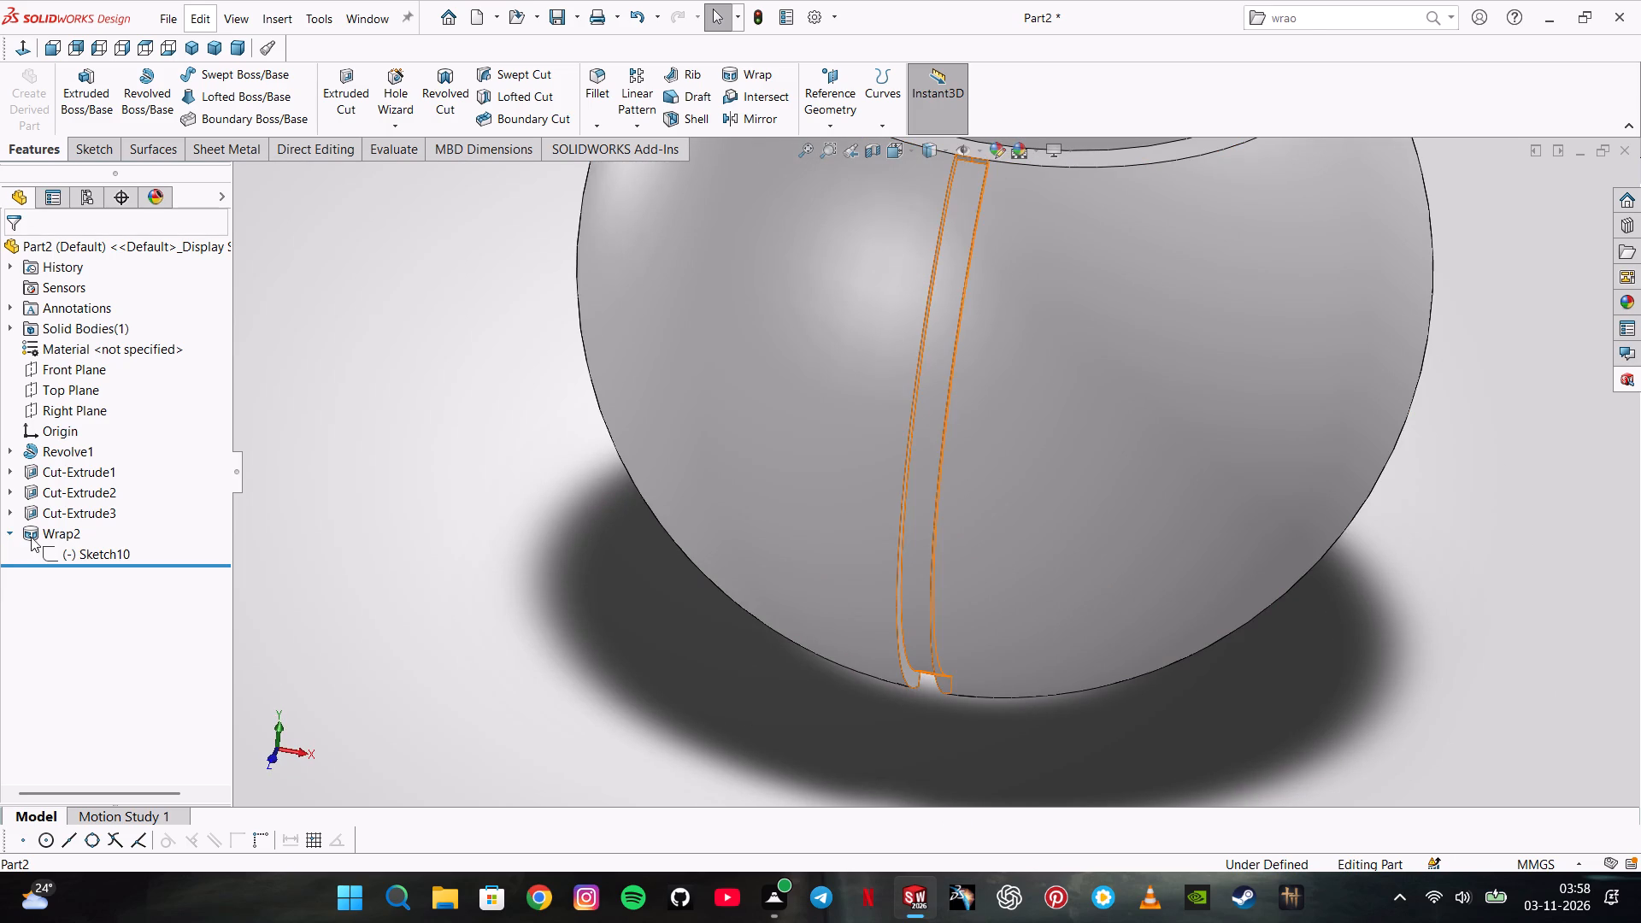
Reopen the wrap sketch, pull the strip's upper end much farther above the sphere, and exit the sketch.
click(56, 547)
click(84, 497)
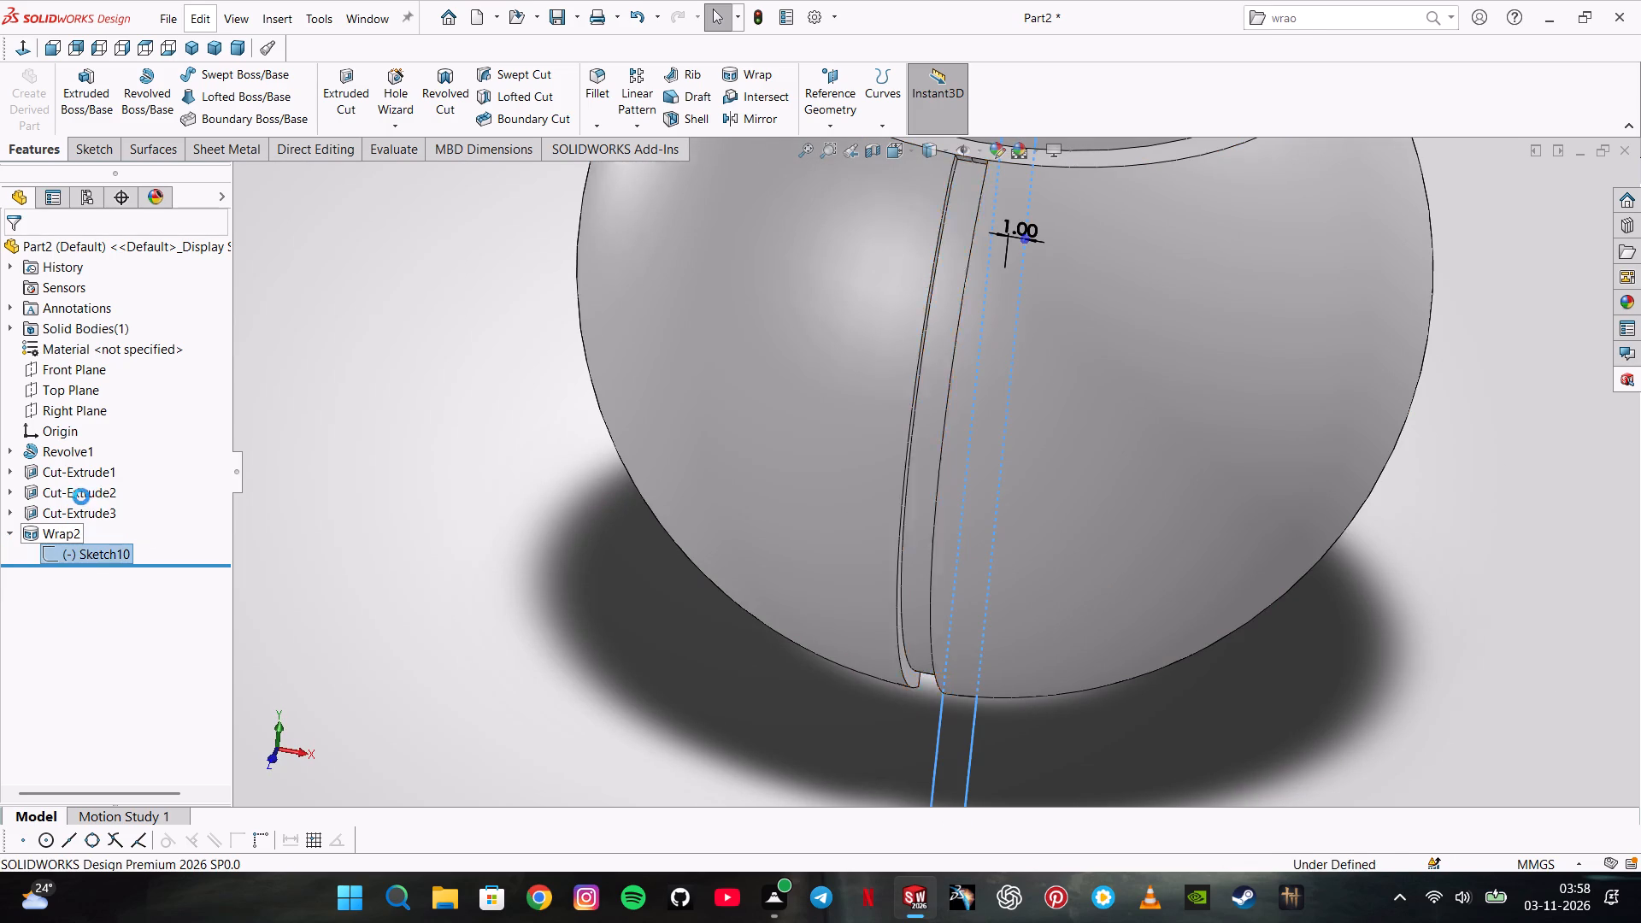
scroll(945, 199, down, 4)
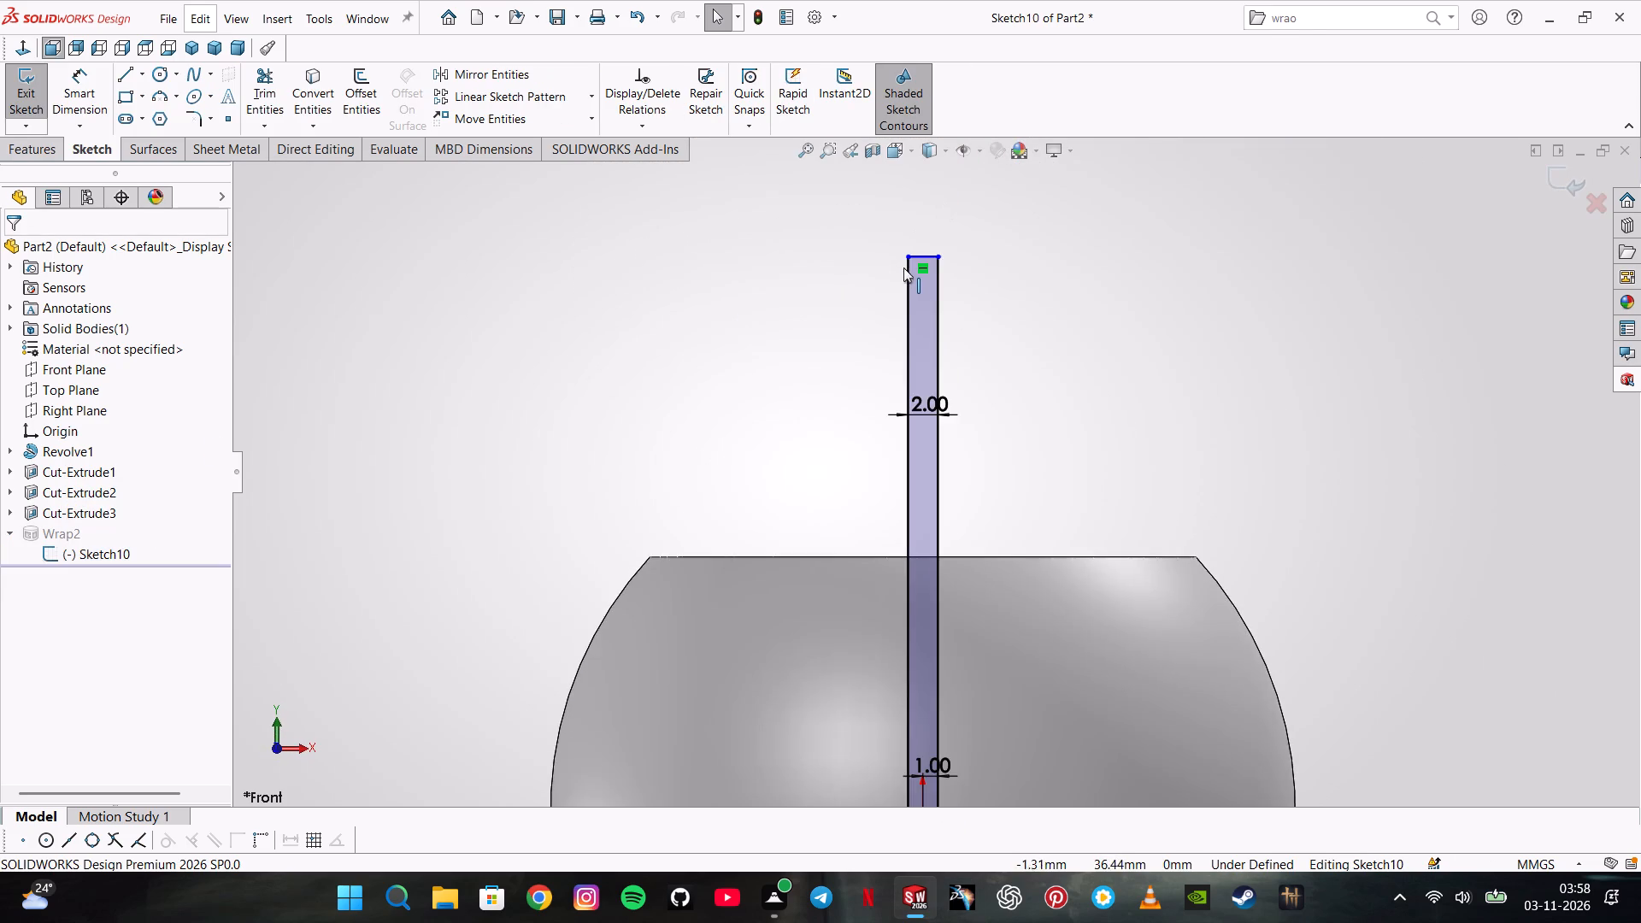
scroll(906, 267, down, 3)
drag(938, 290, 943, 56)
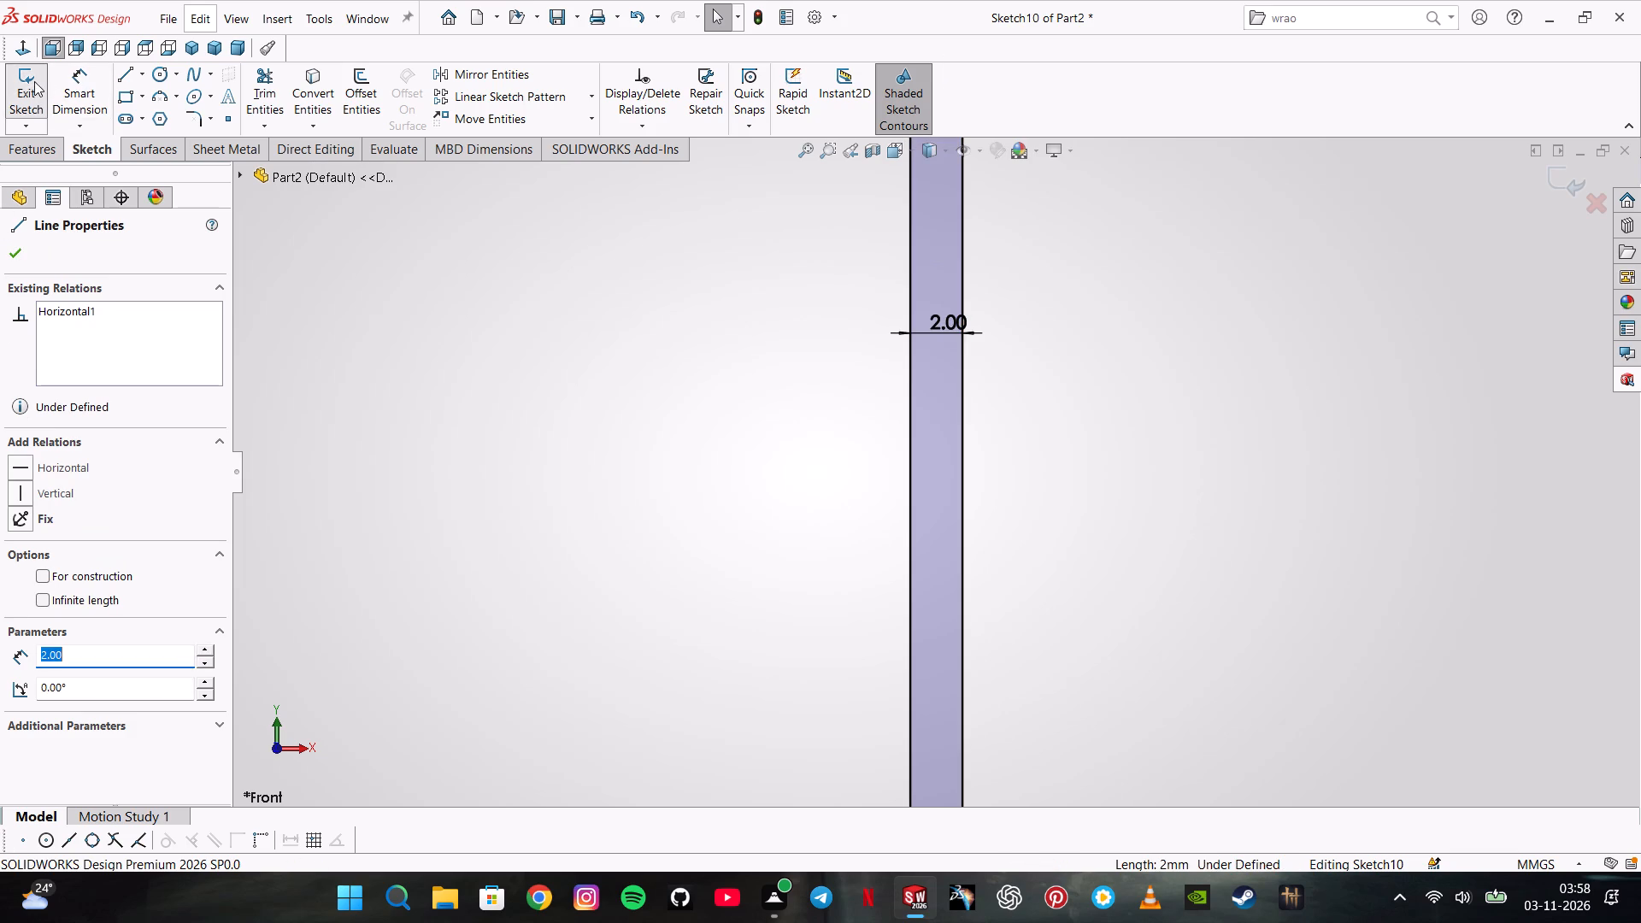
click(18, 244)
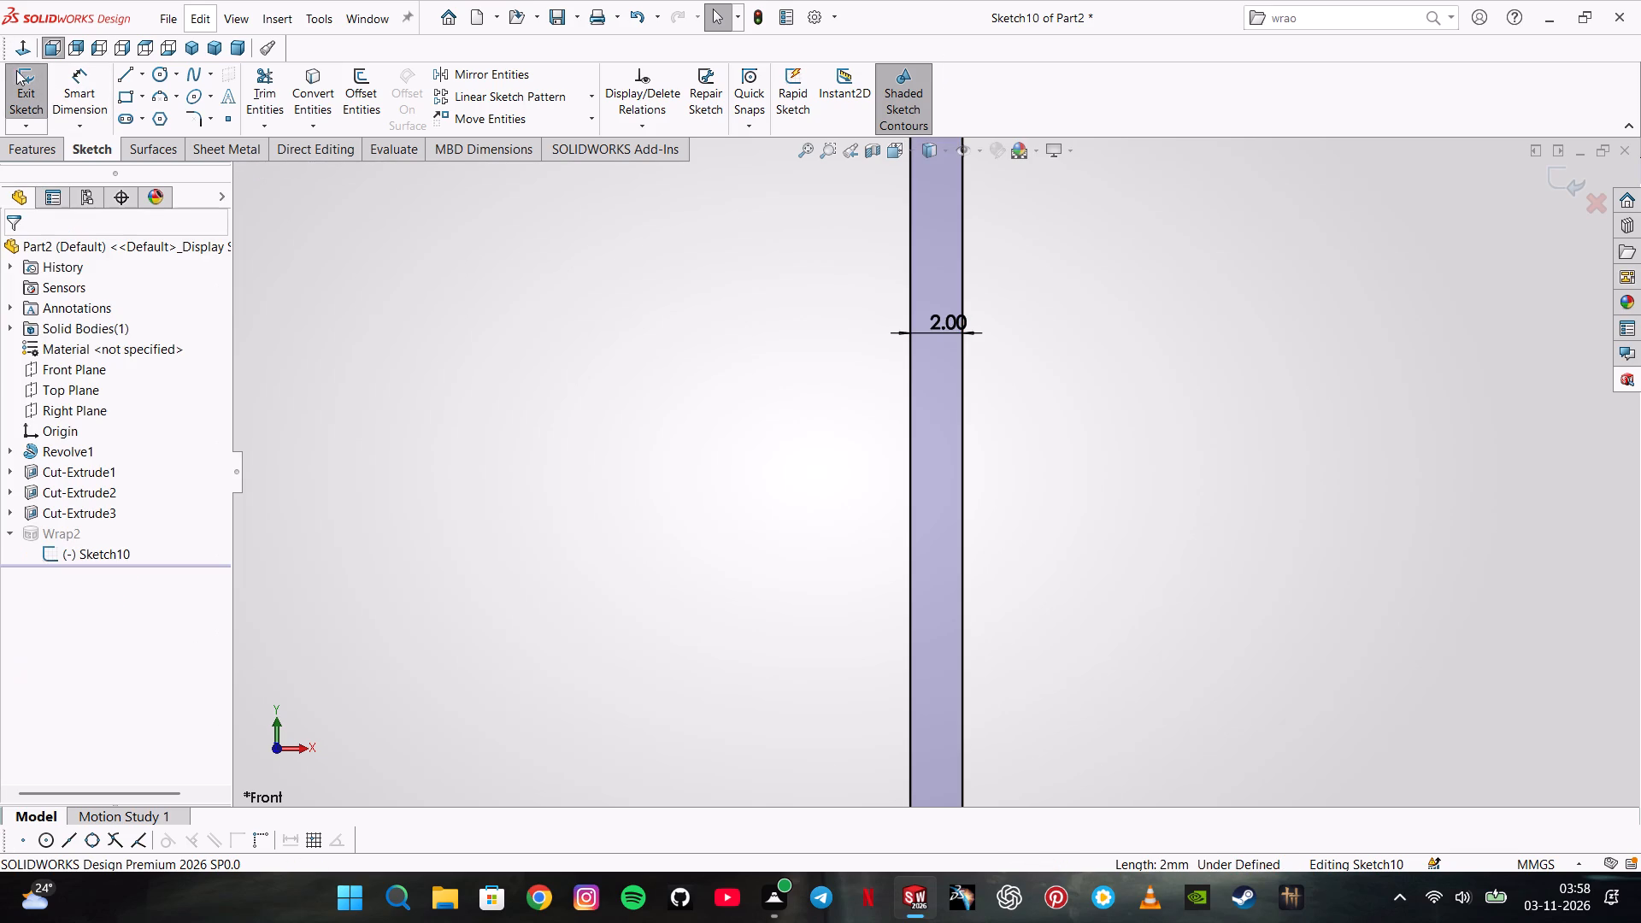
click(23, 84)
Delete the wrap feature that forms the groove, keeping its strip sketch.
scroll(818, 544, up, 3)
middle_drag(974, 636, 959, 699)
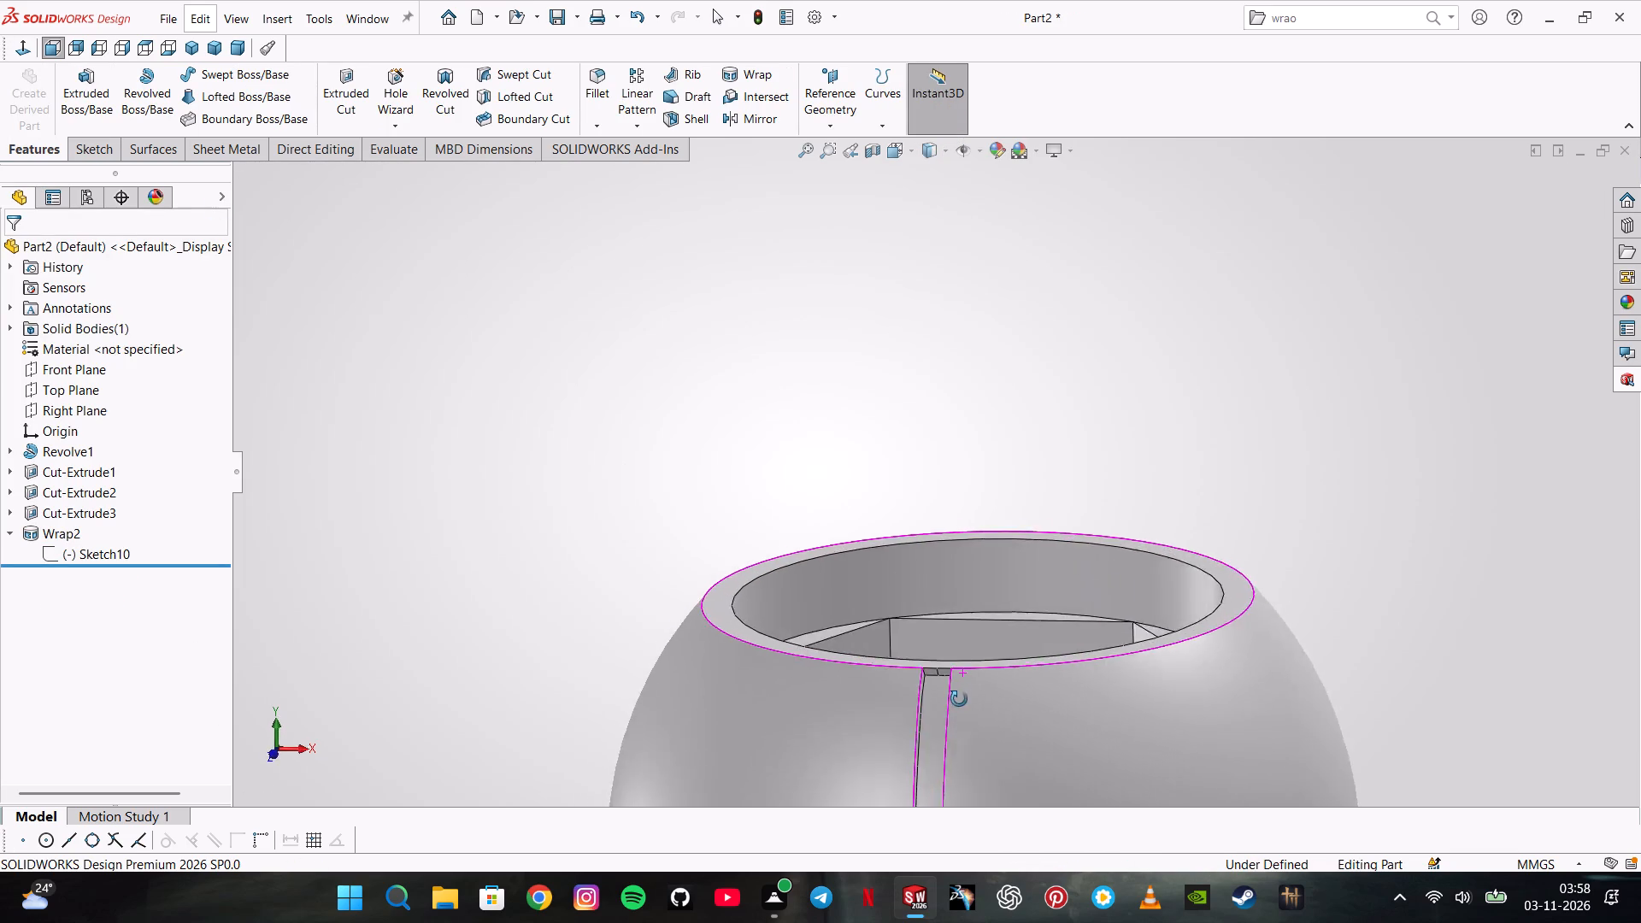
middle_drag(959, 699, 946, 743)
scroll(946, 743, down, 3)
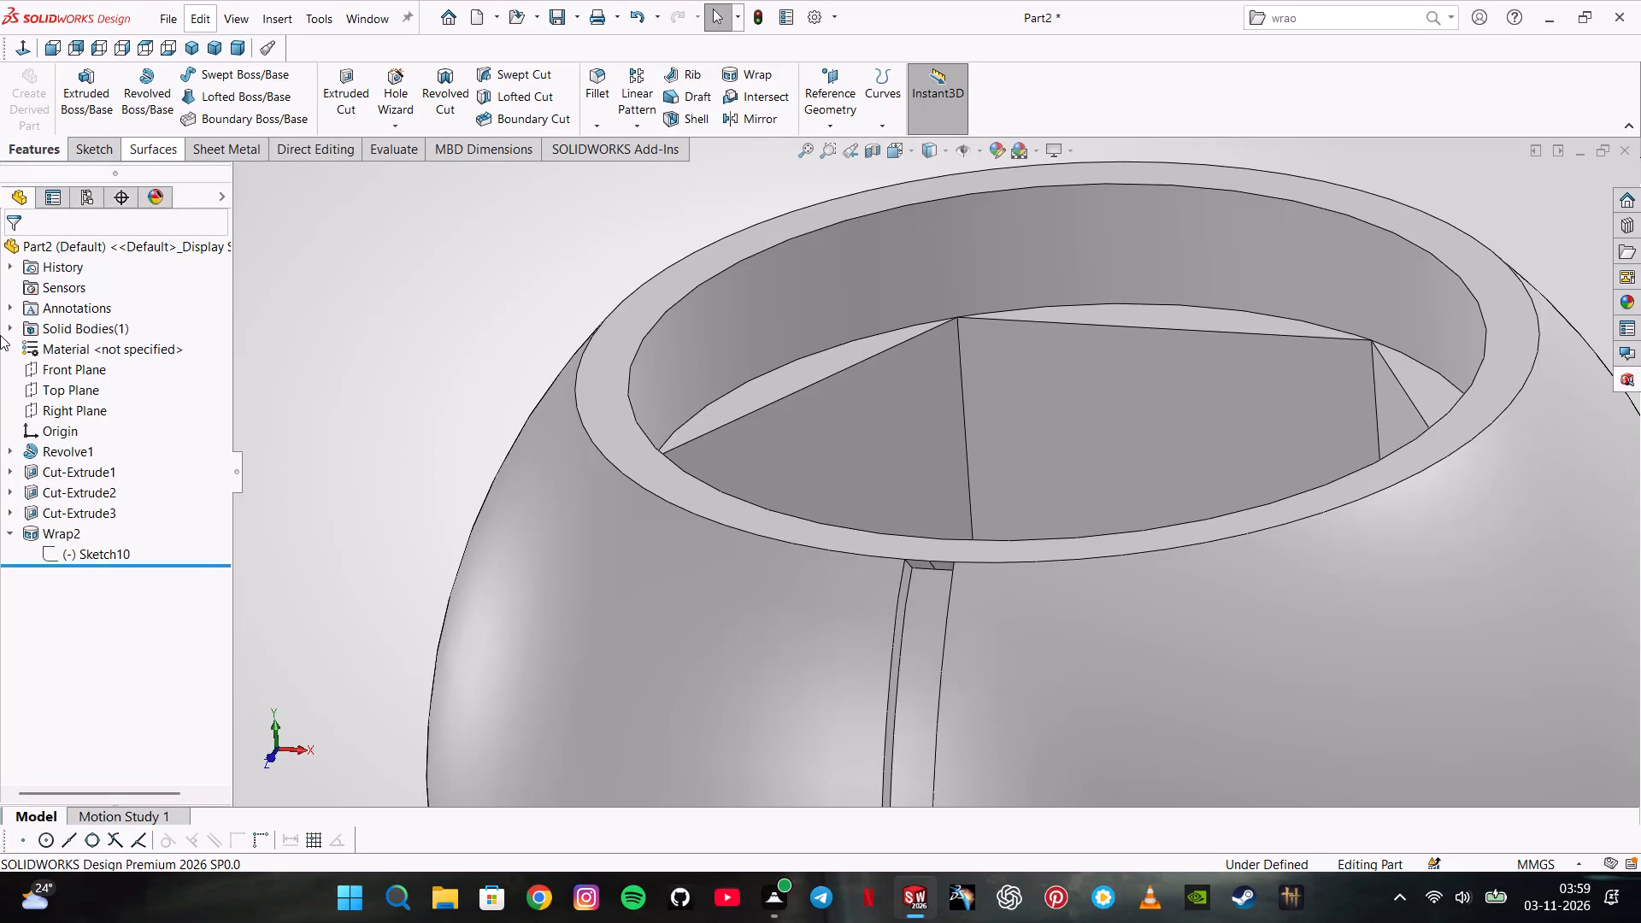
right_click(76, 532)
click(127, 632)
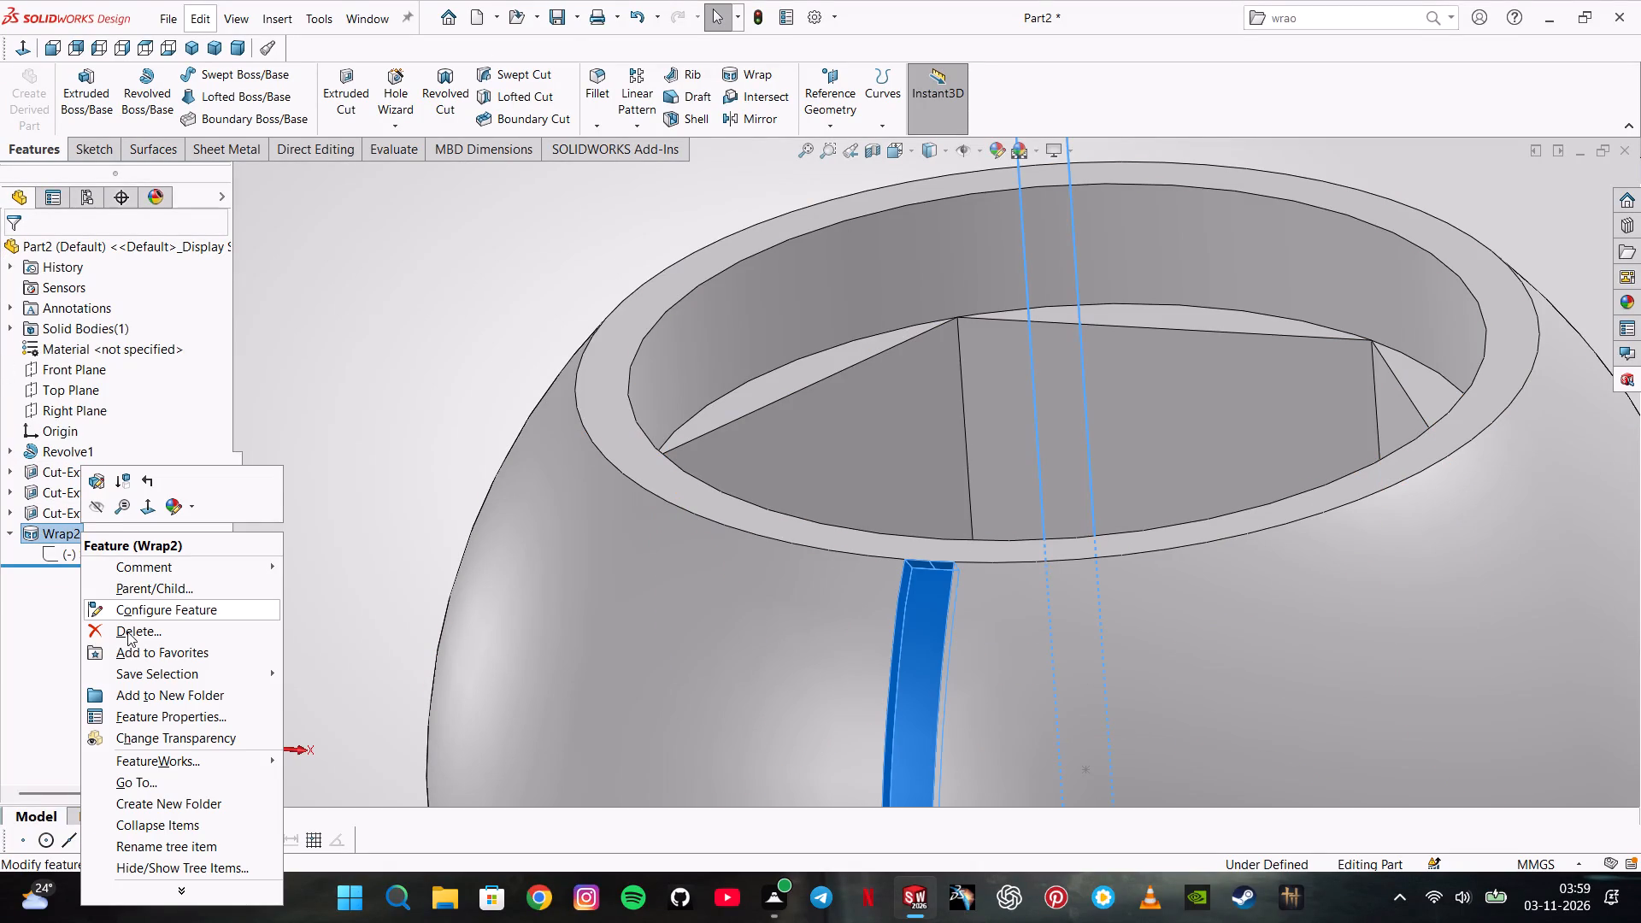
click(972, 320)
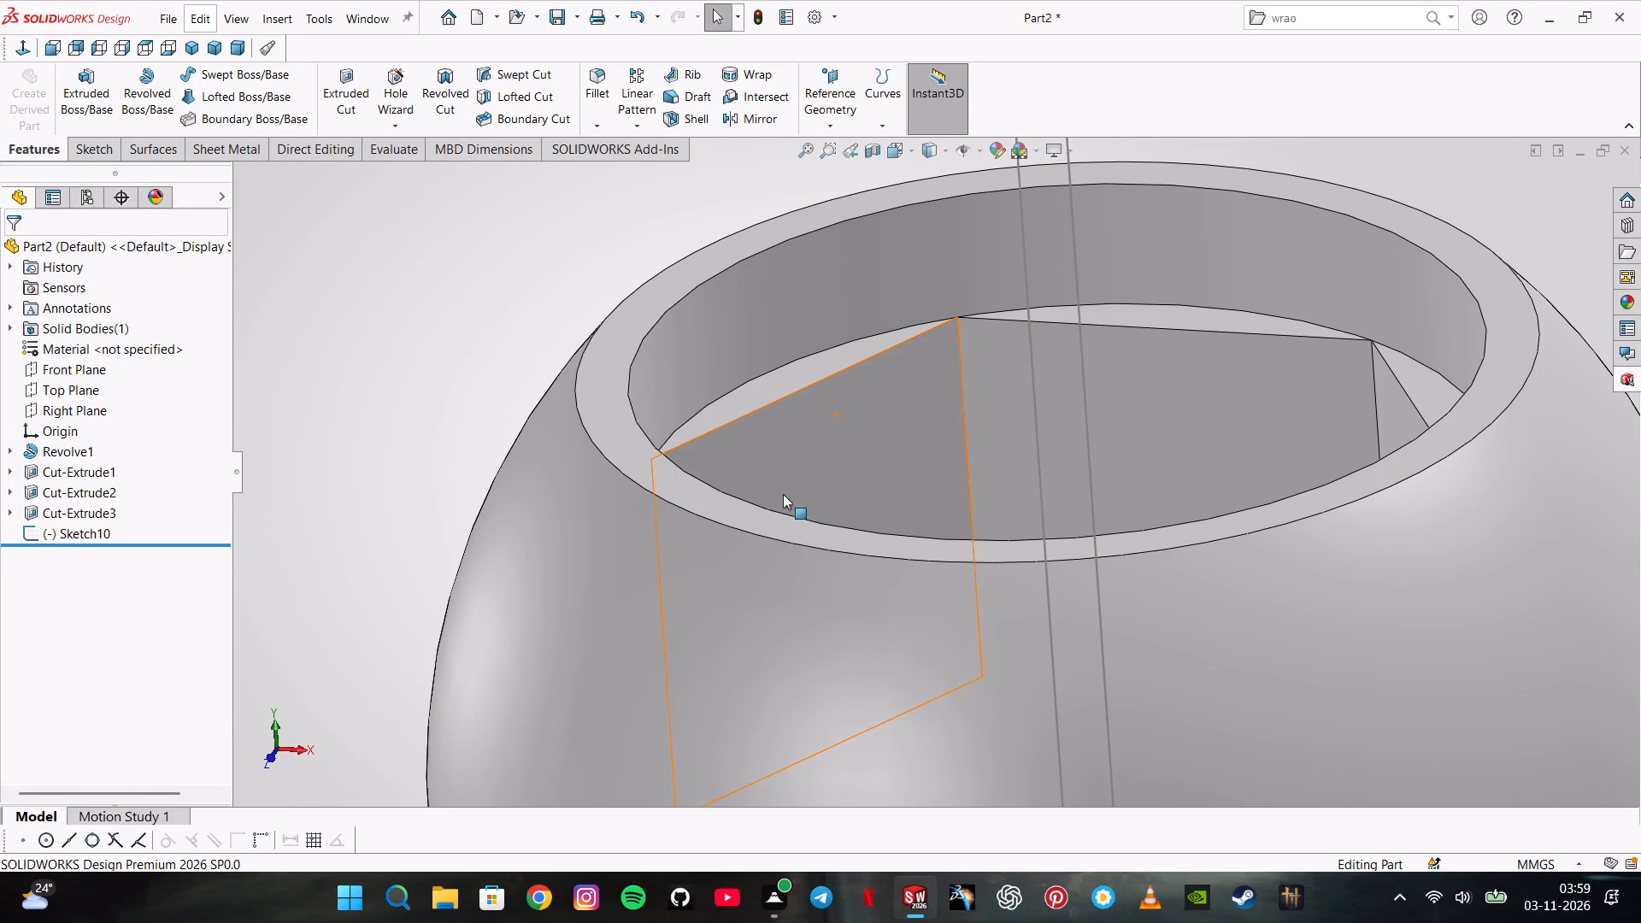
Start a sketch on the sphere's flat annular rim face and convert its outer and inner circular edges into sketch circles.
click(778, 523)
click(854, 471)
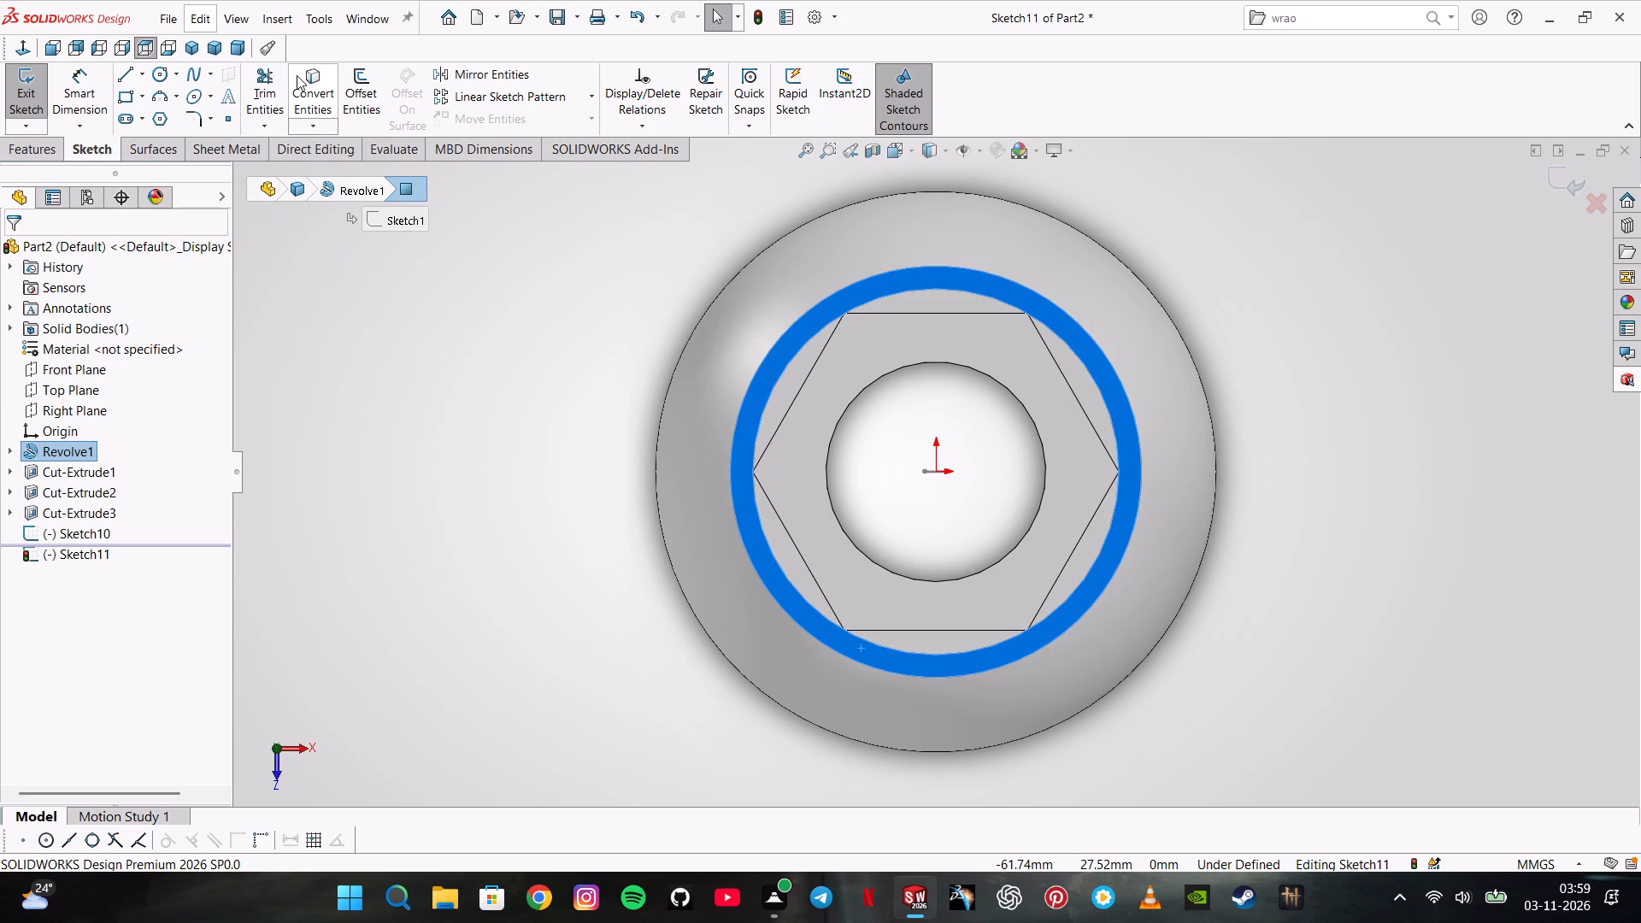
click(300, 79)
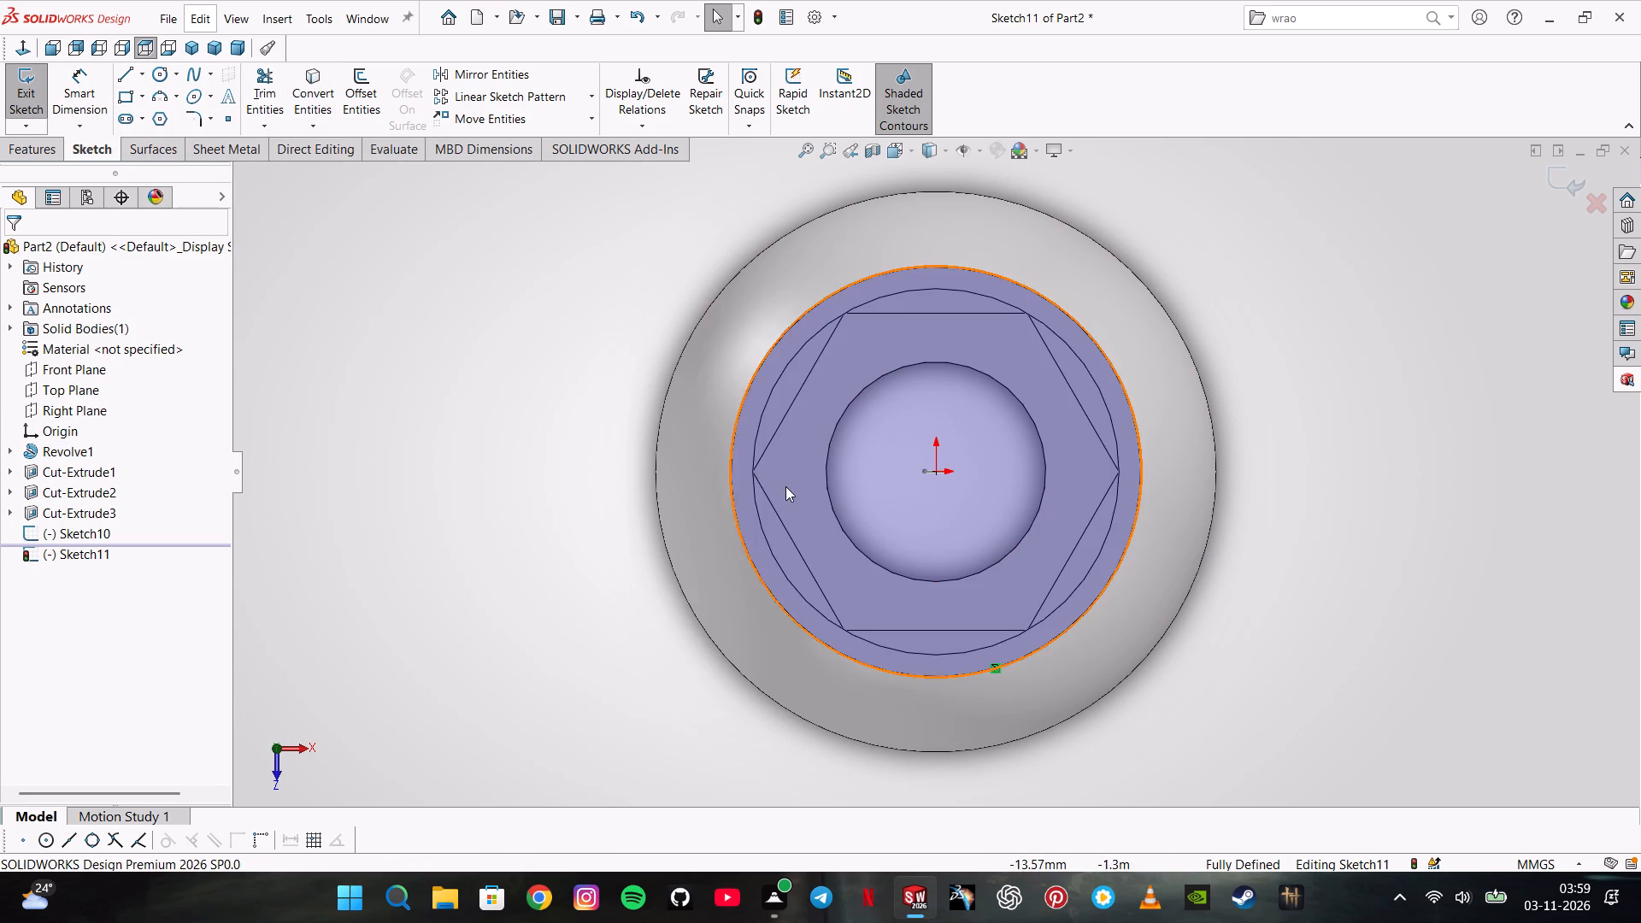
click(889, 651)
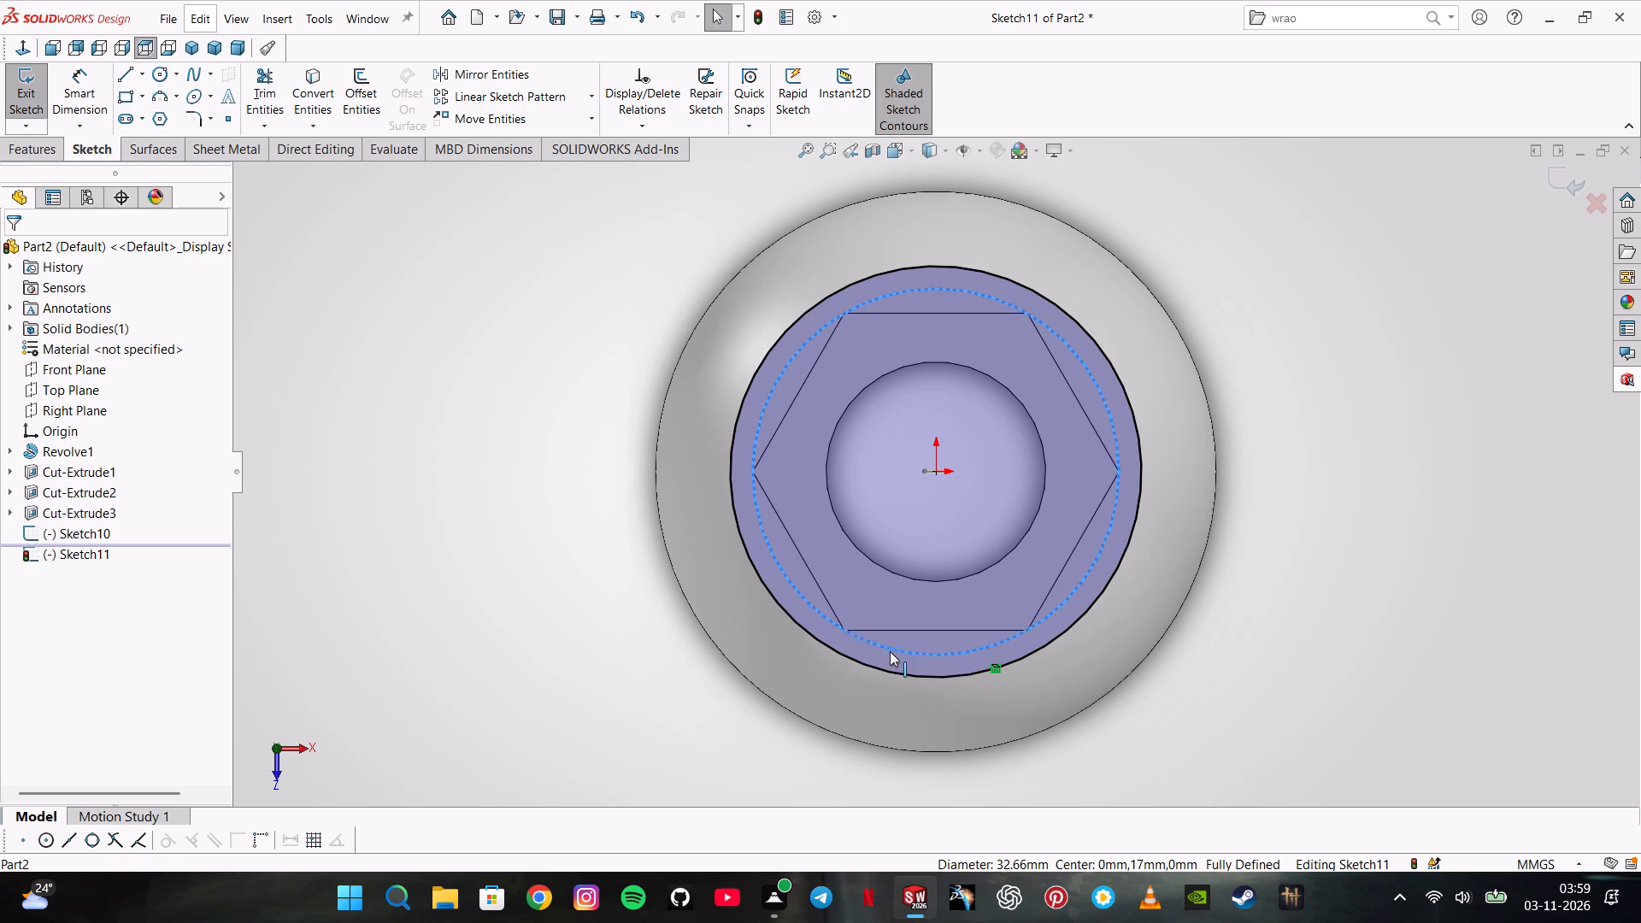
click(320, 87)
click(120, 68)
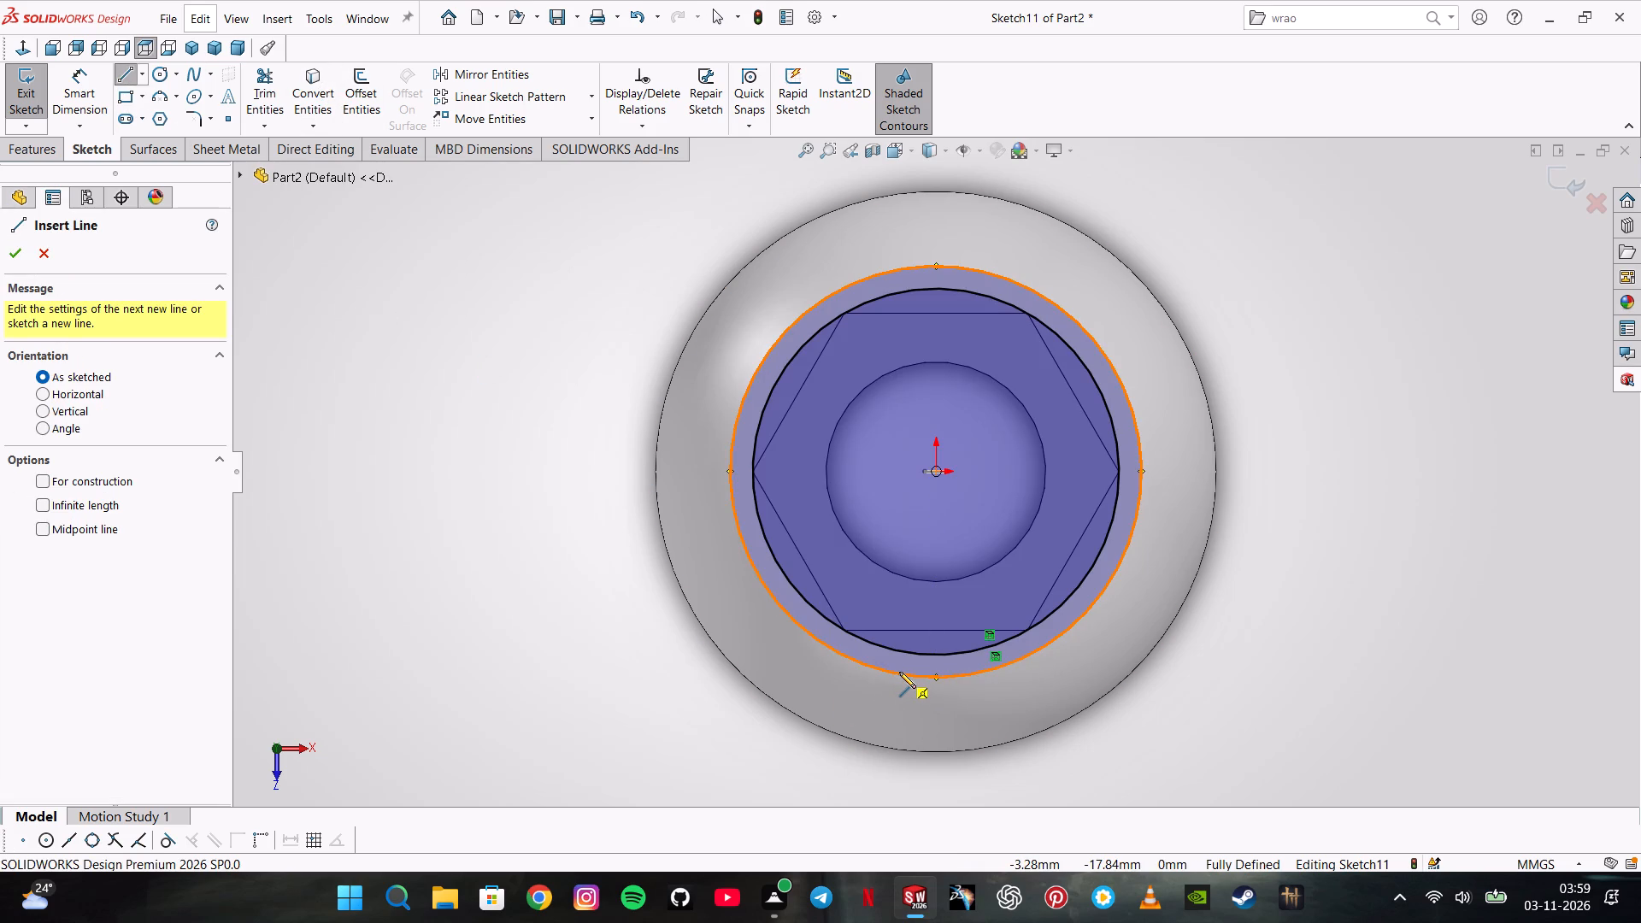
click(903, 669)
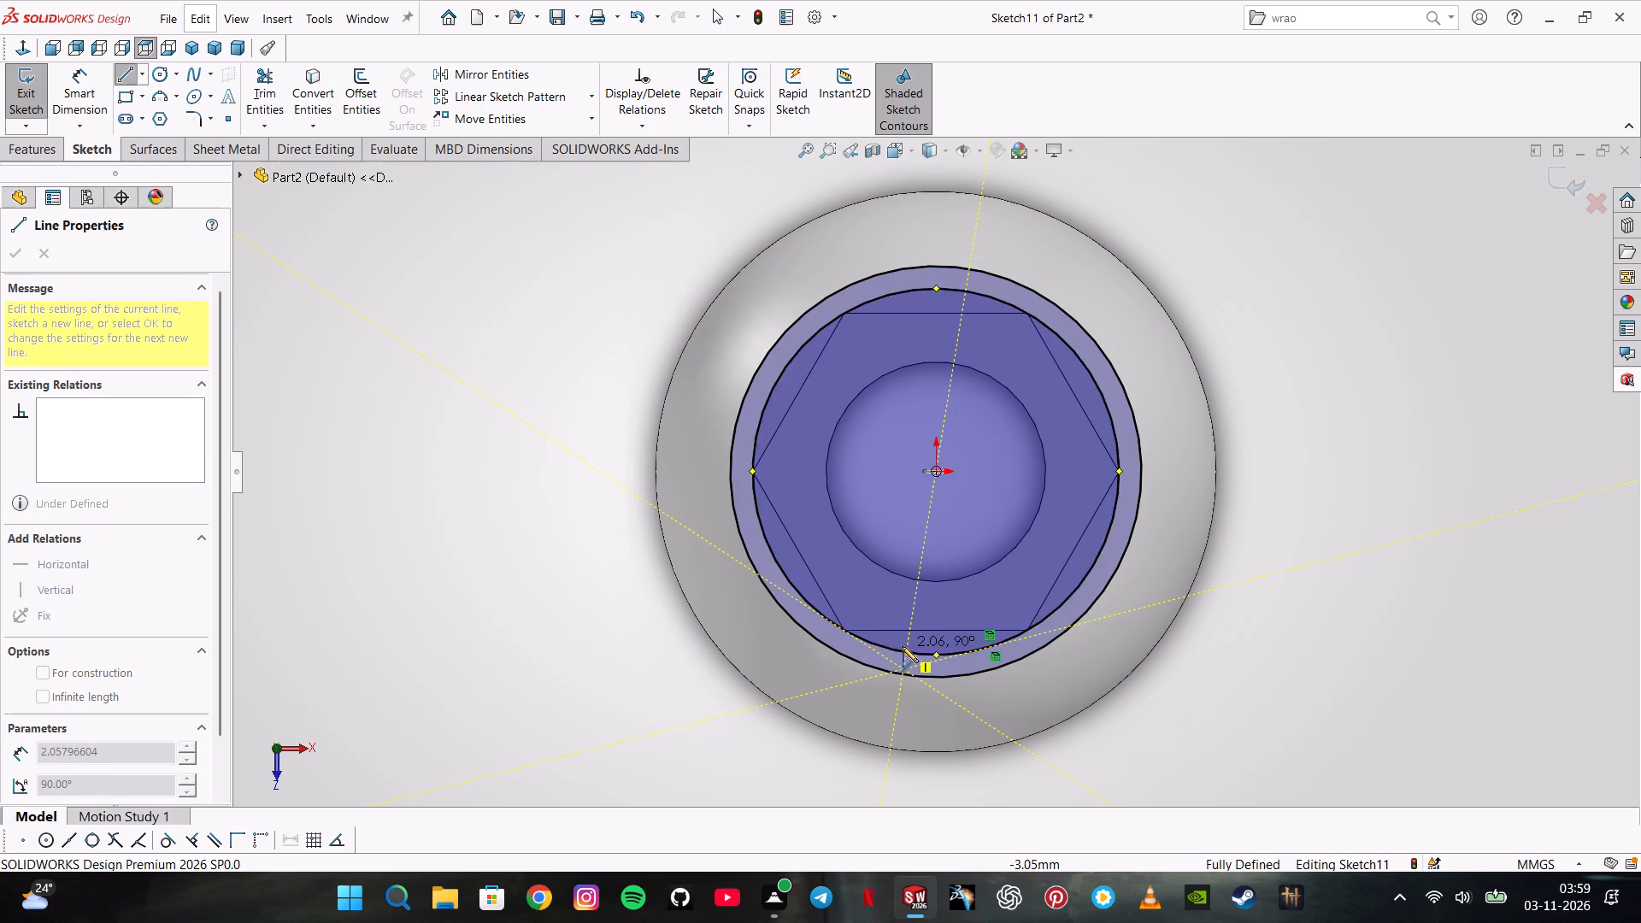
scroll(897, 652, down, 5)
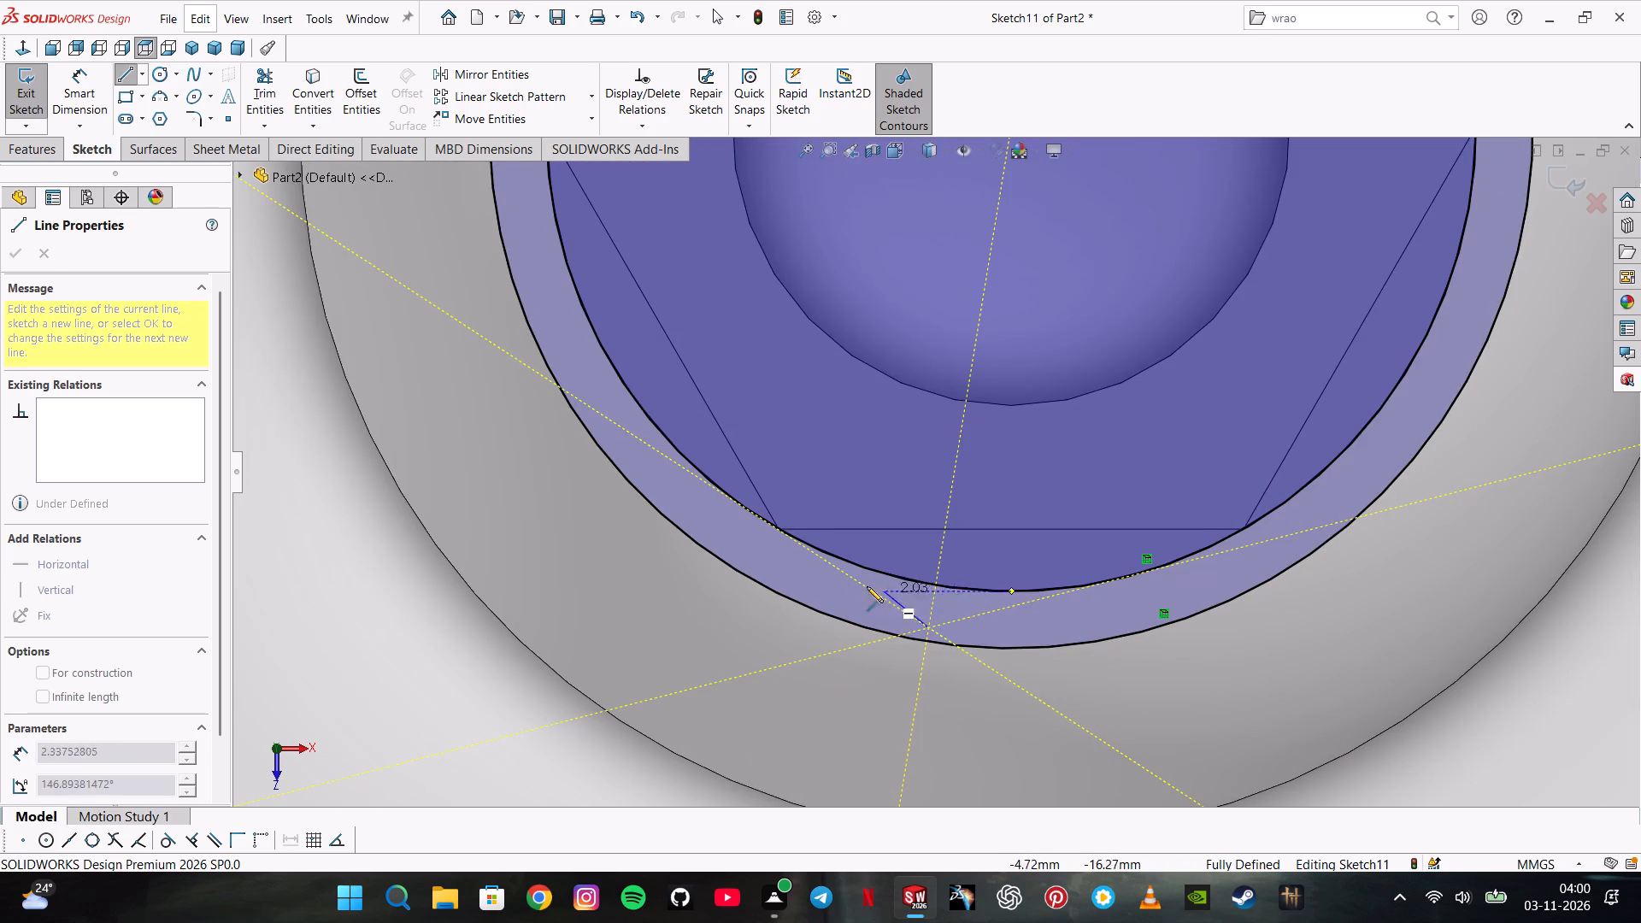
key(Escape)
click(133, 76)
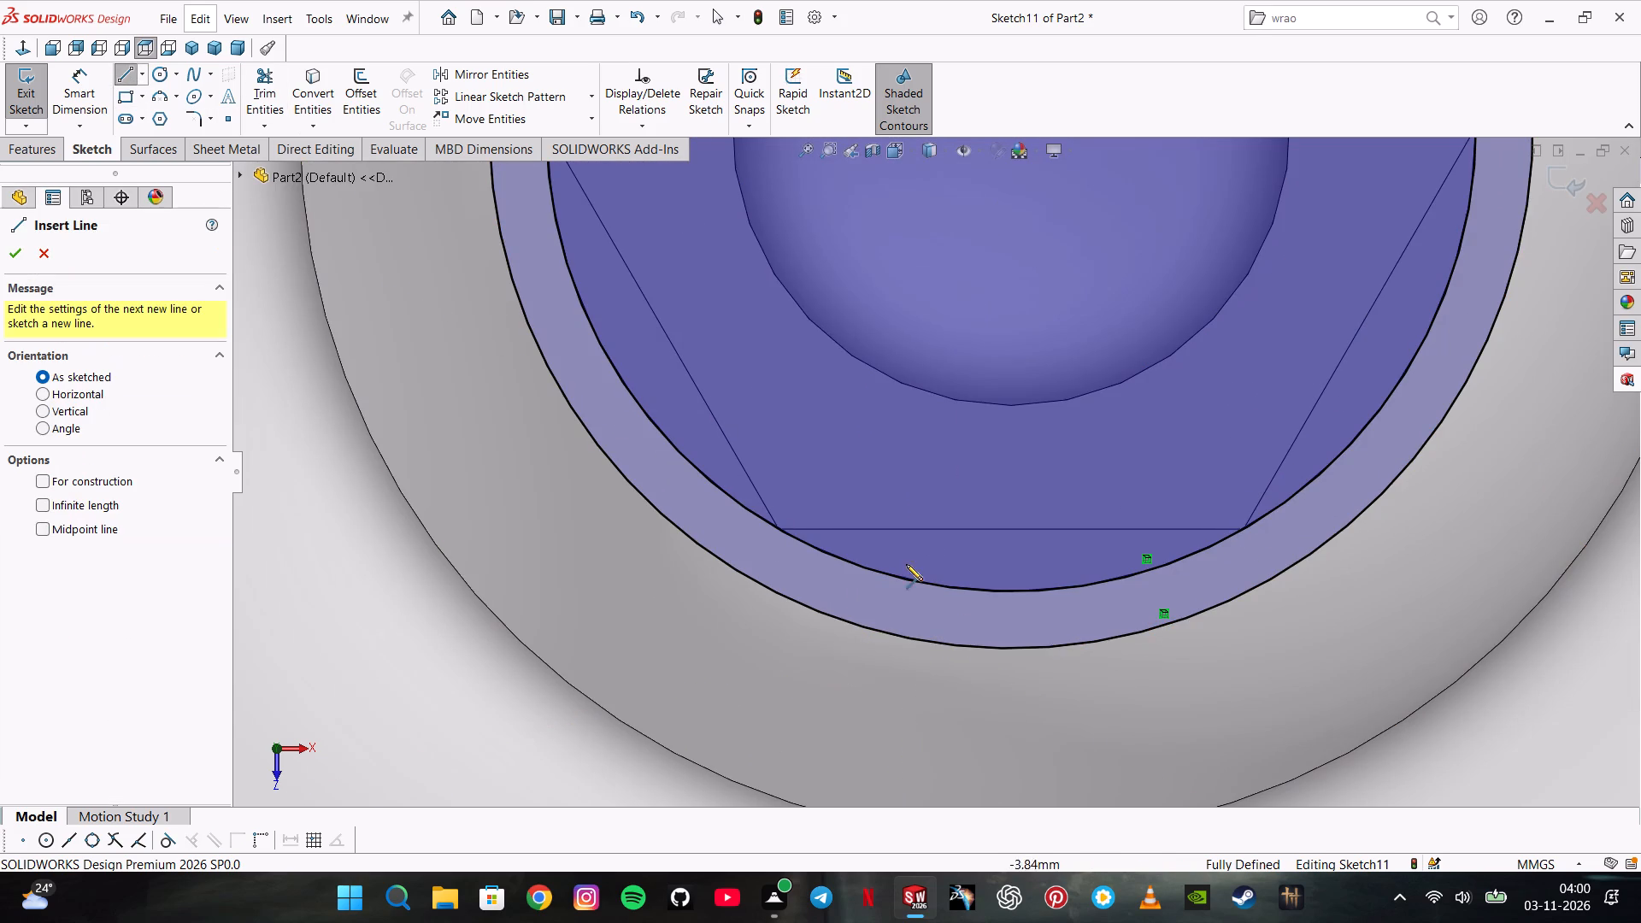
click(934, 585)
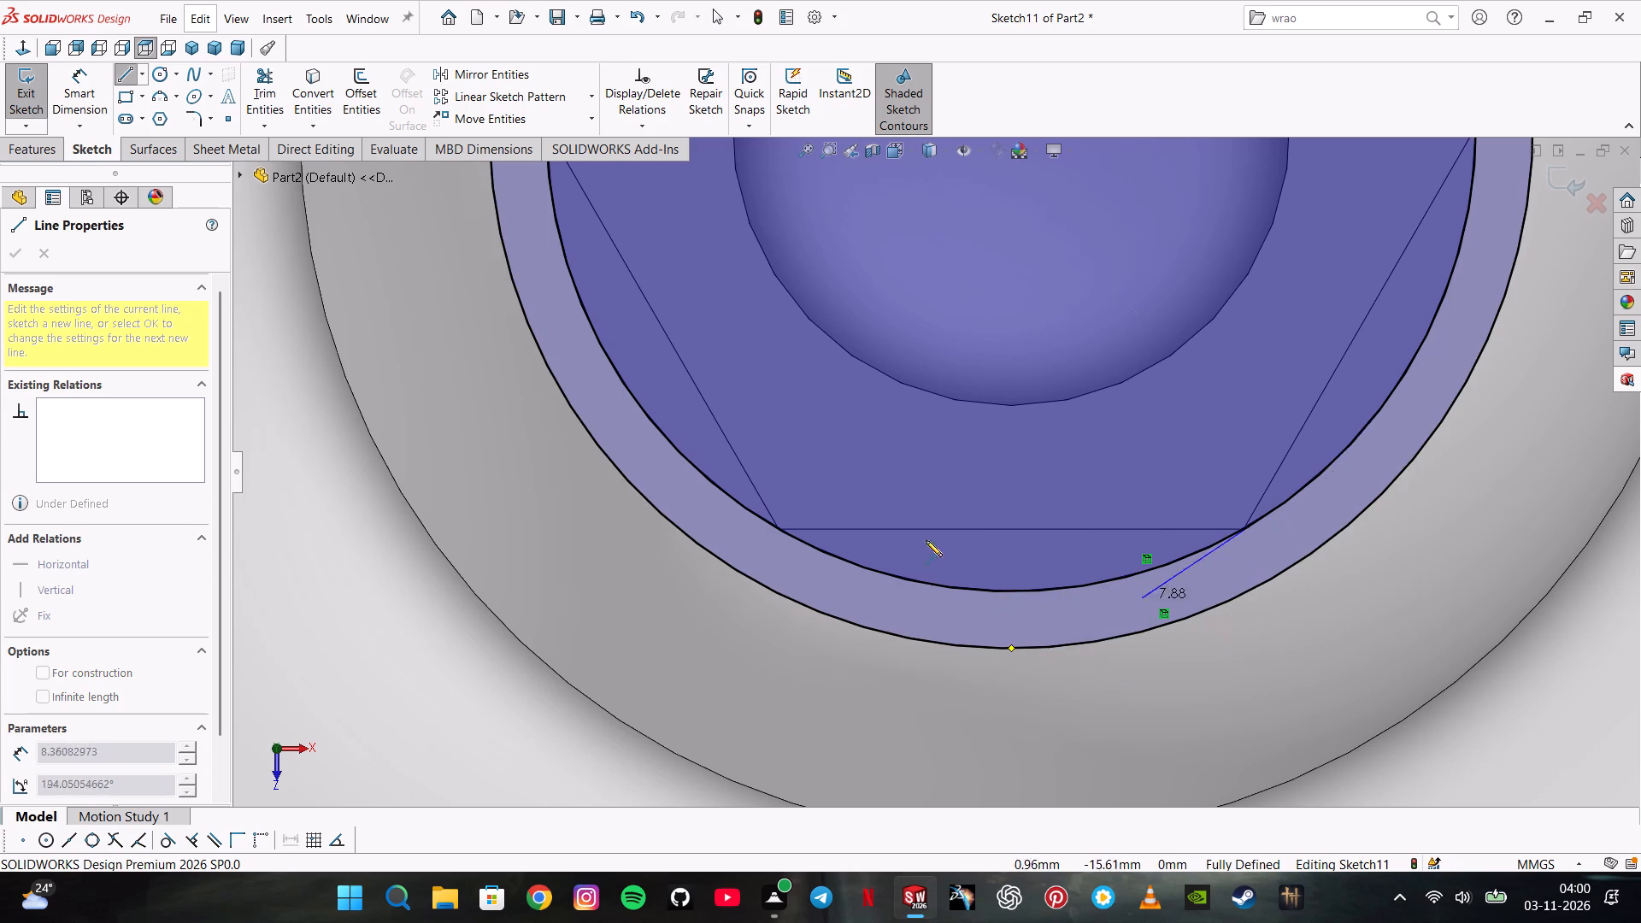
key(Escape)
Sketch two separate vertical lines, about 6.6 mm and 7.2 mm long, crossing both circles on the front (+Z) side of the rim.
click(122, 81)
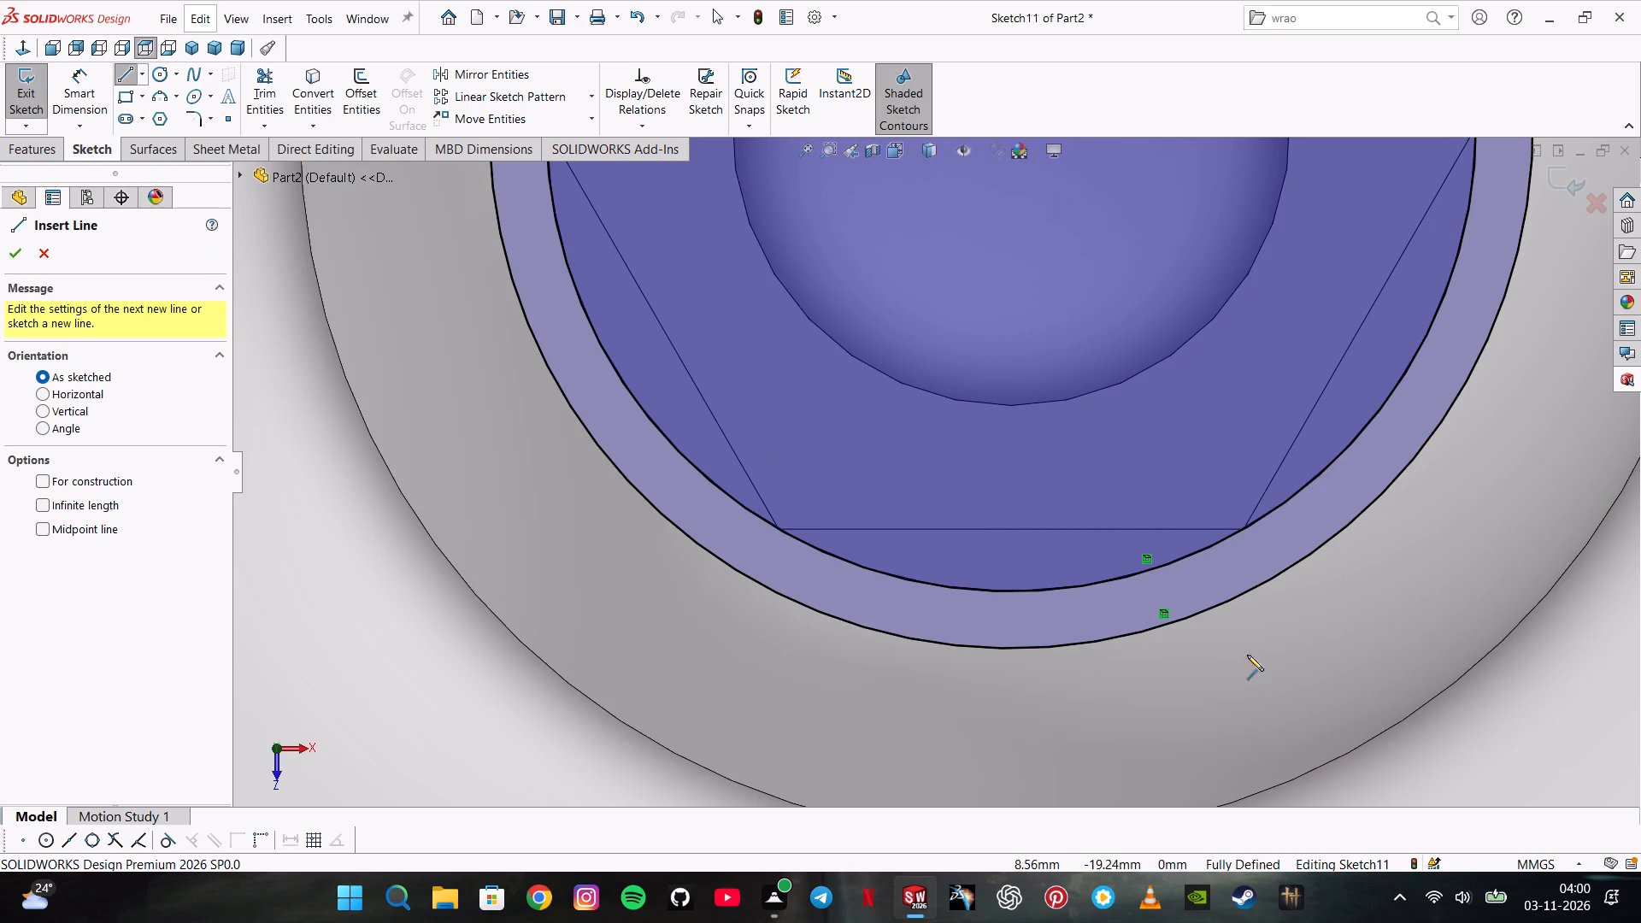
click(1146, 500)
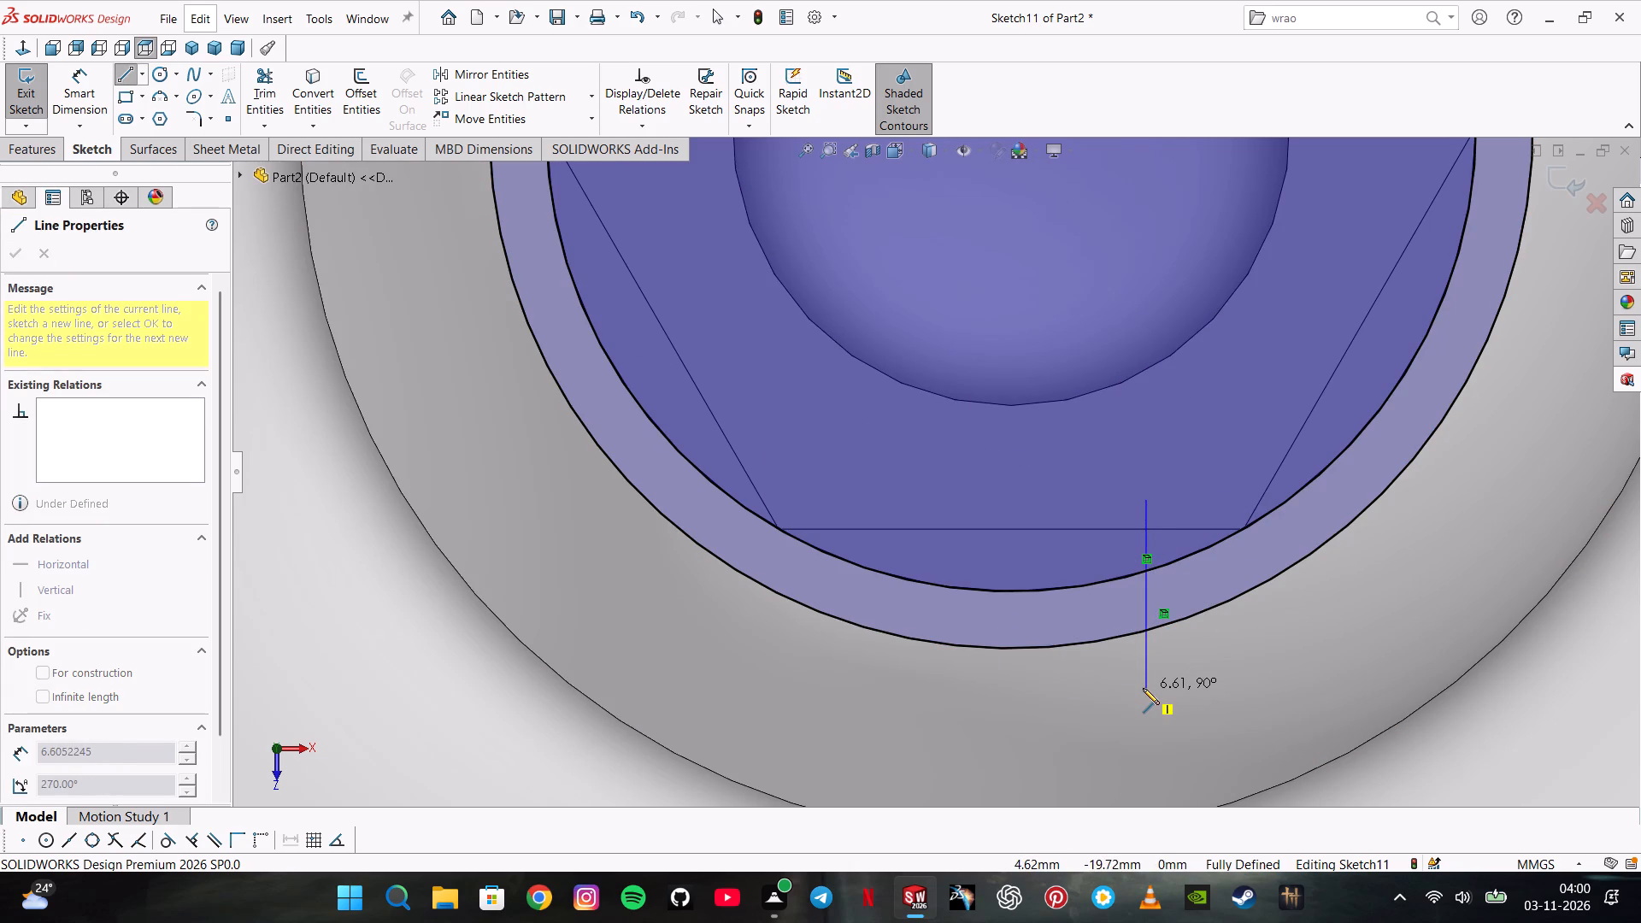
click(1143, 688)
double_click(1171, 665)
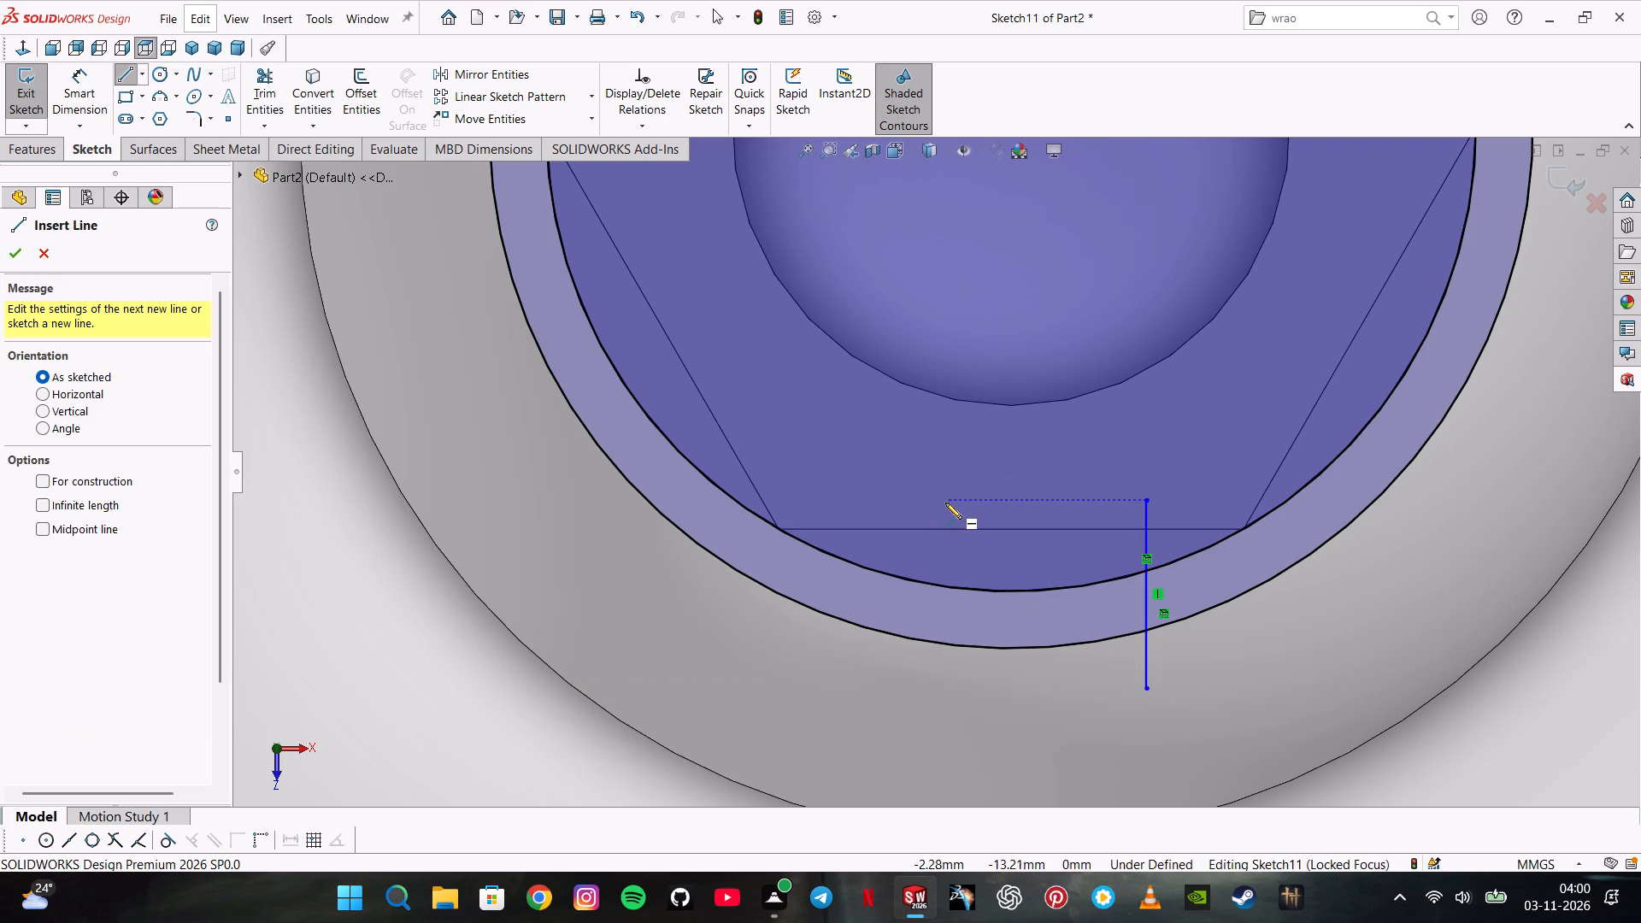
click(938, 498)
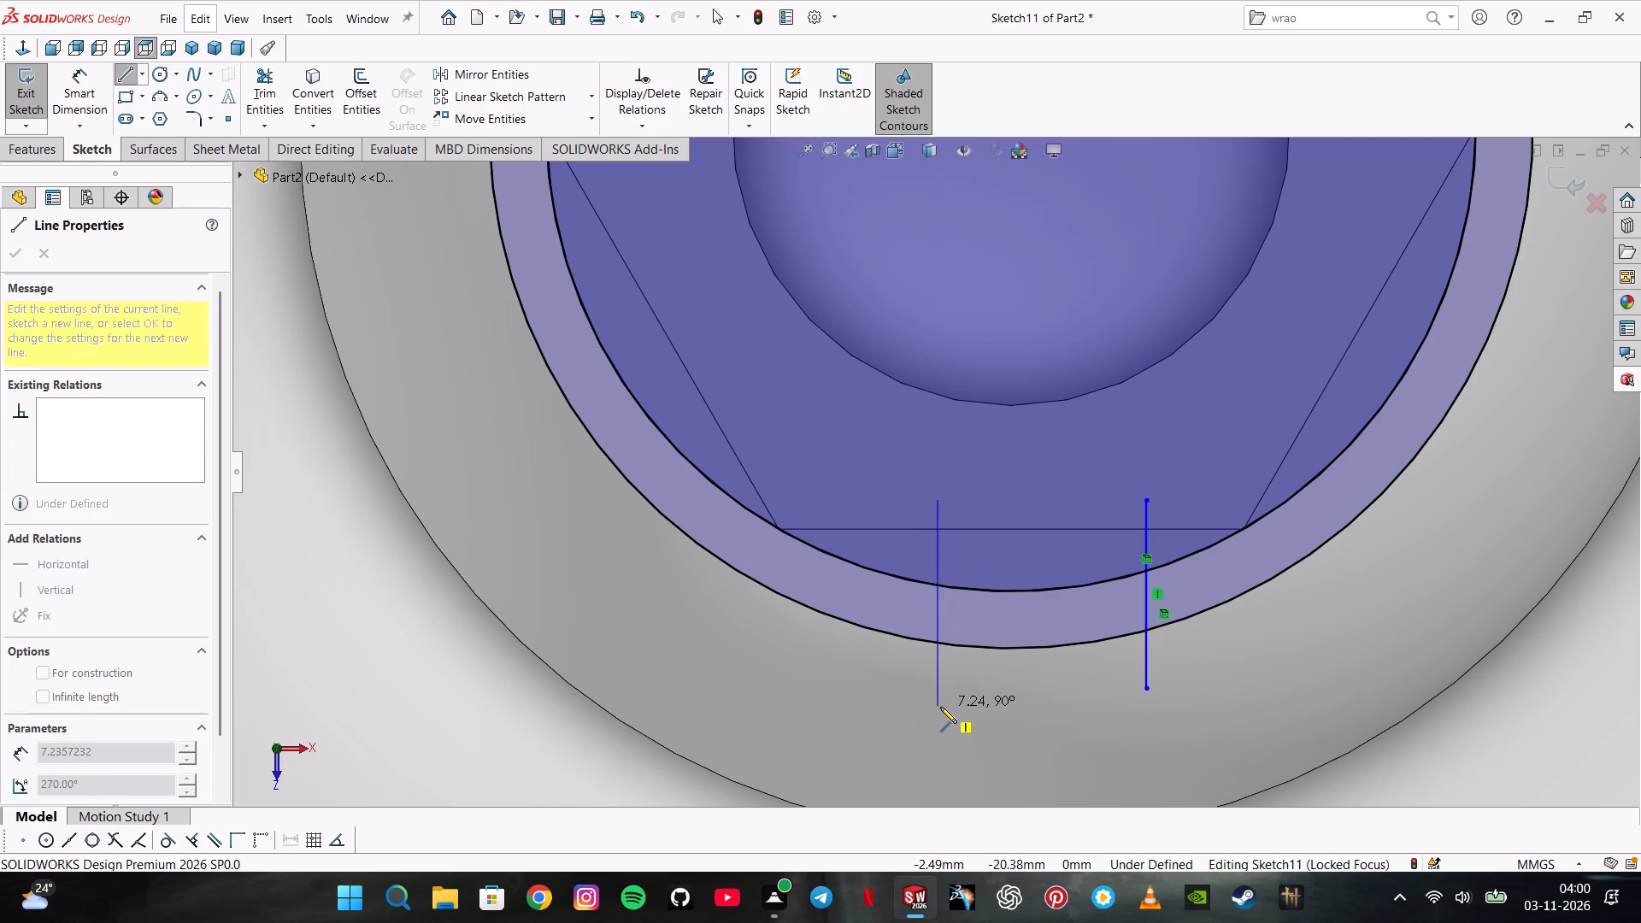
click(940, 707)
double_click(974, 702)
Dimension the two vertical lines on opposite sides of the origin, each 1 mm from it.
scroll(986, 458, up, 2)
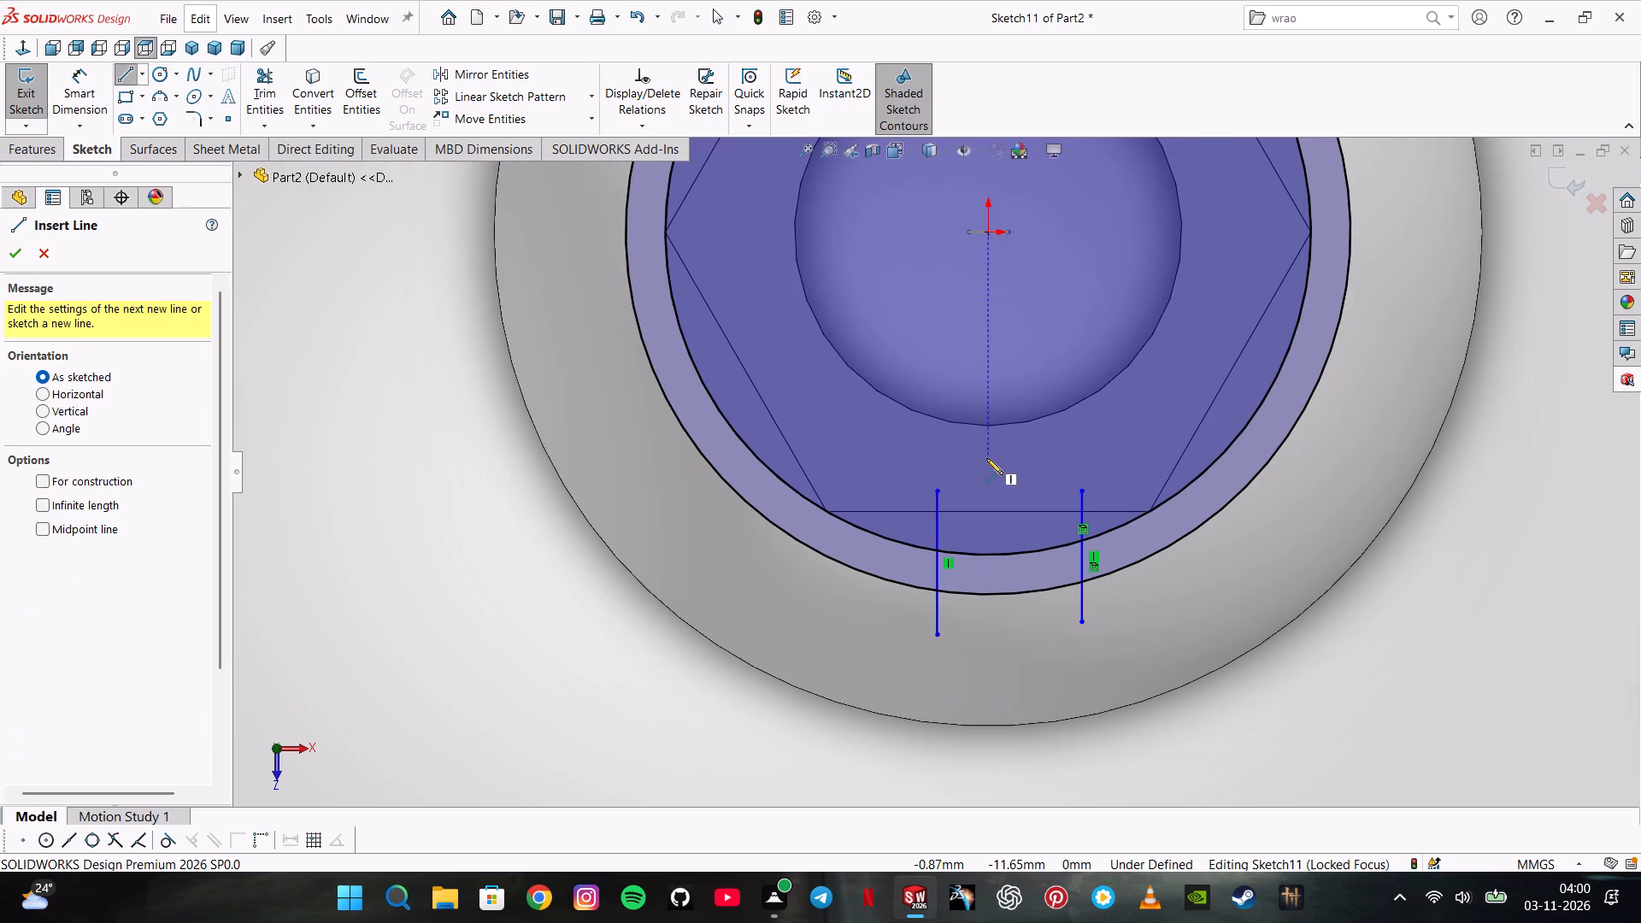
click(76, 96)
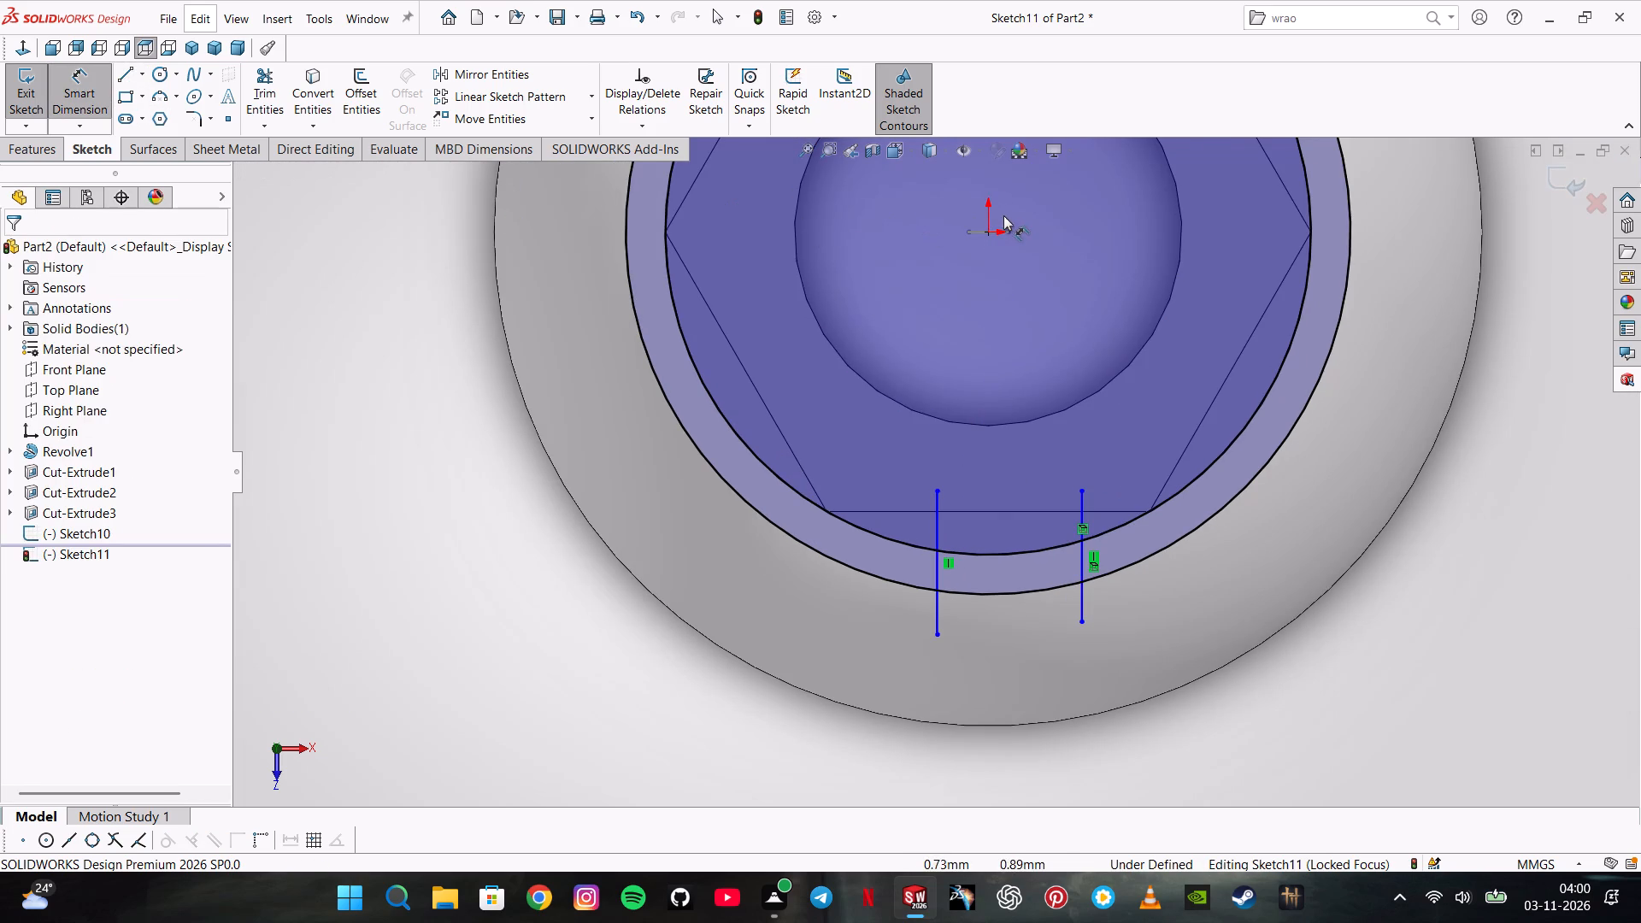
click(989, 228)
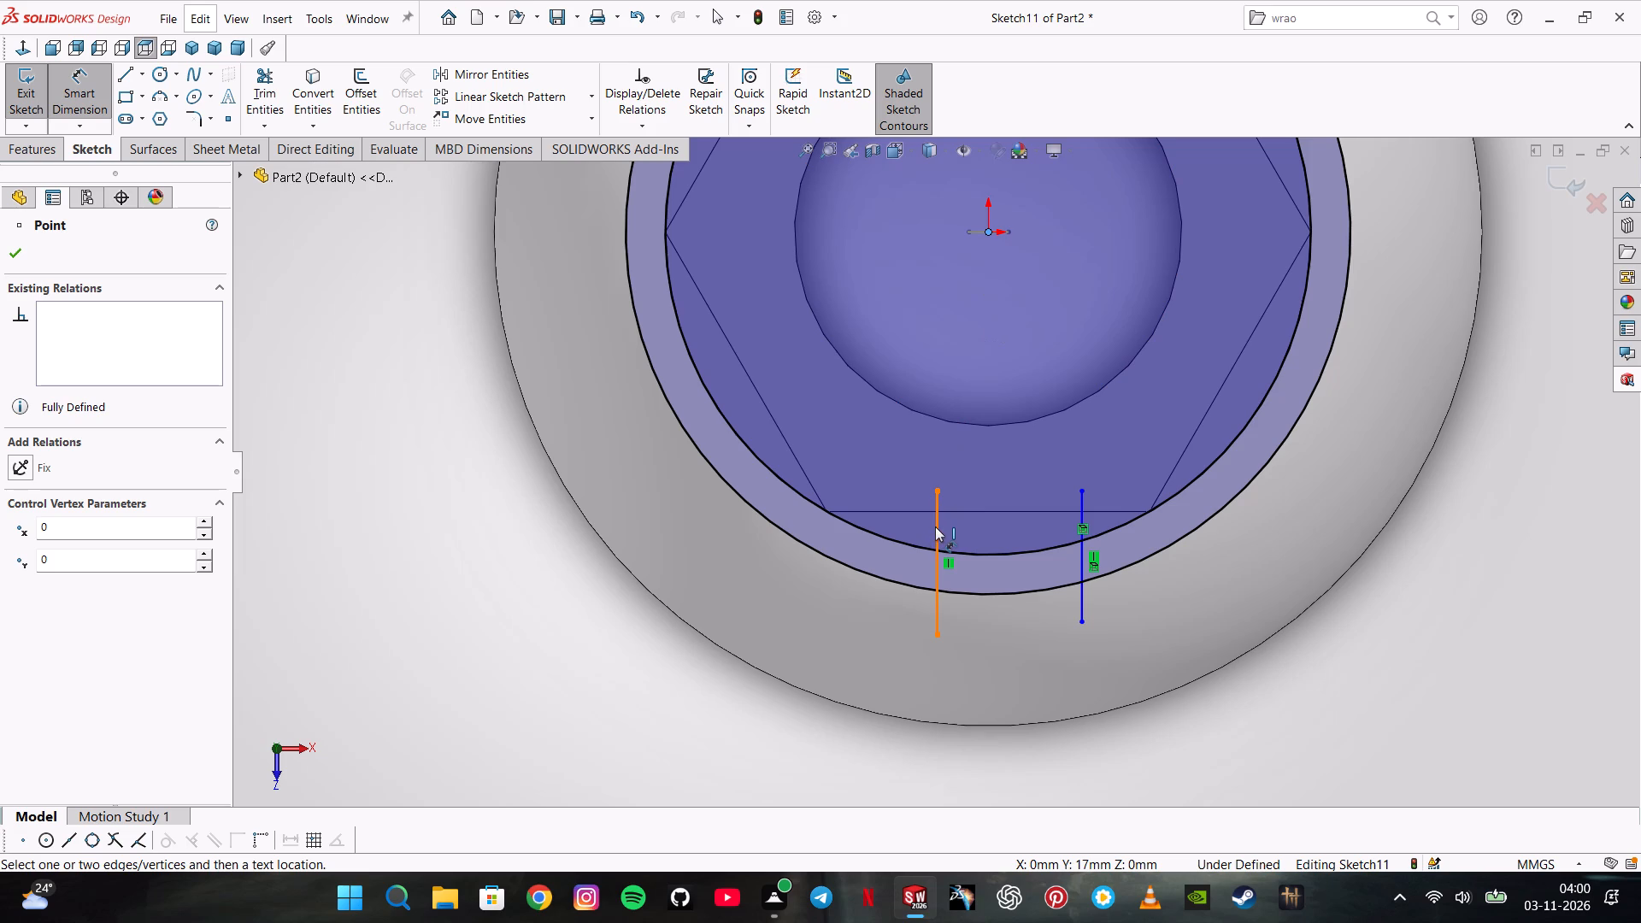
click(935, 526)
click(967, 492)
key(1)
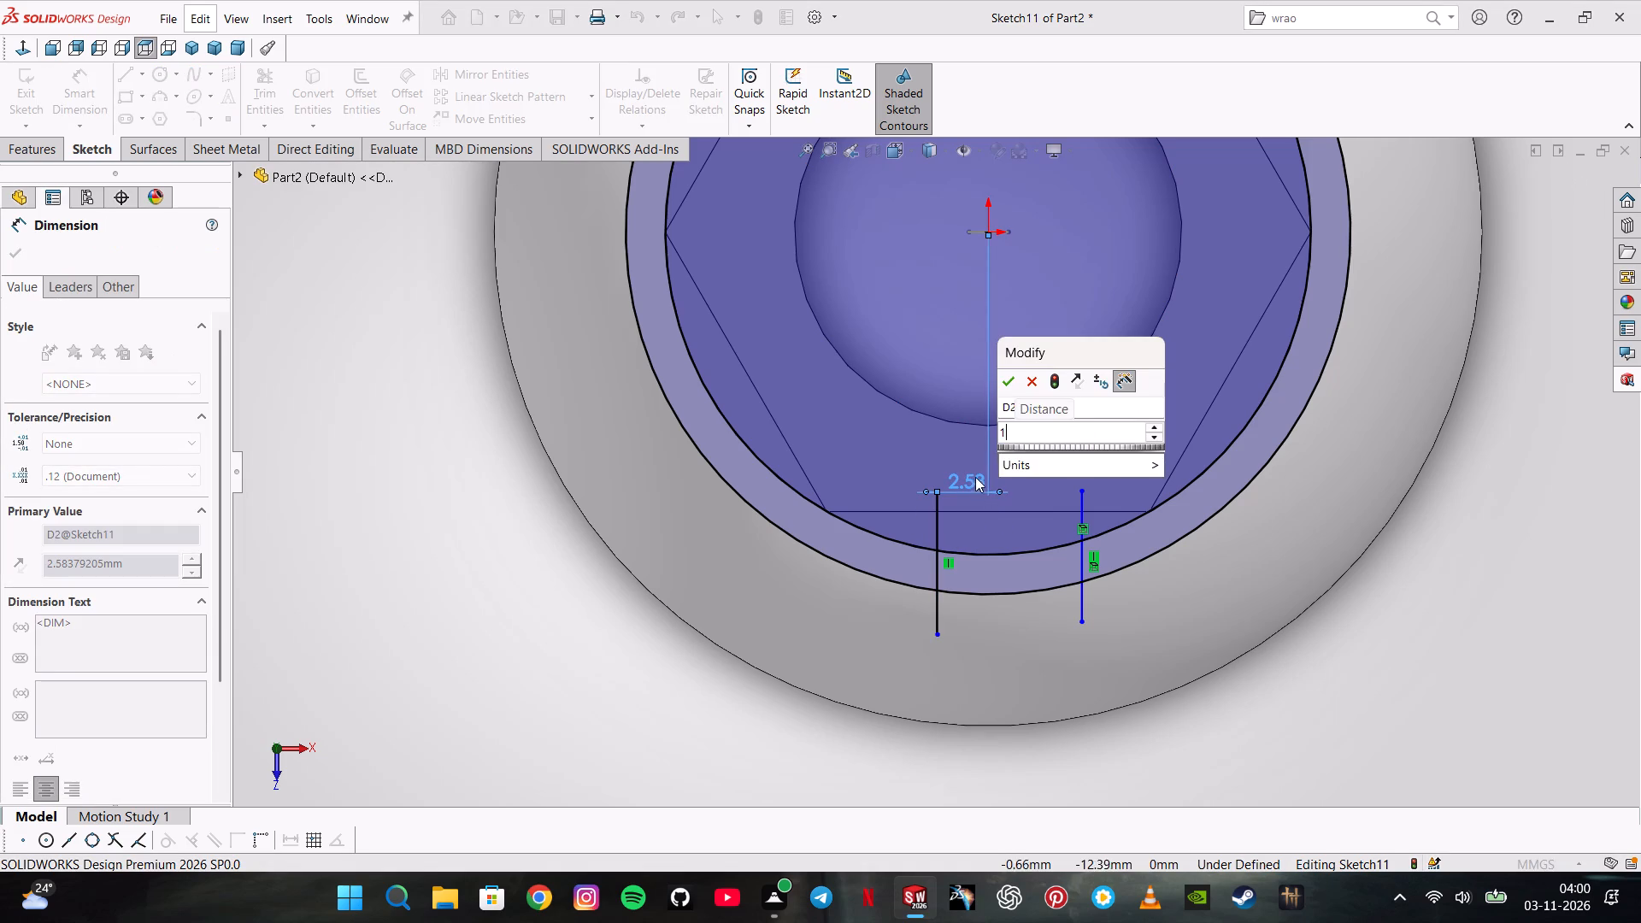
key(Return)
click(1085, 552)
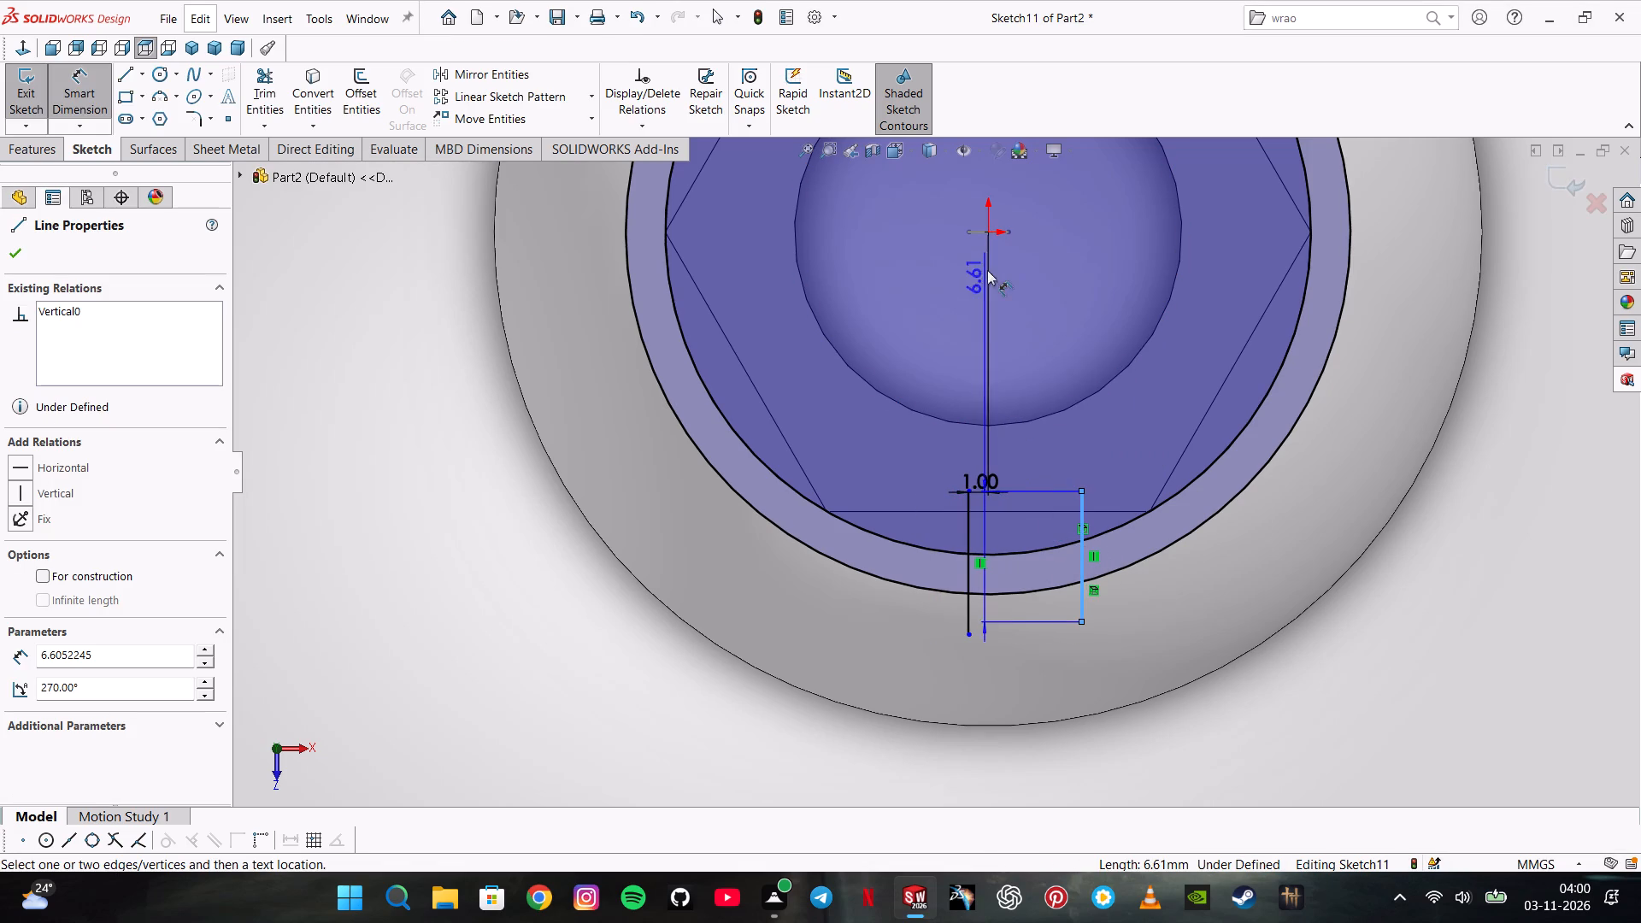
click(991, 228)
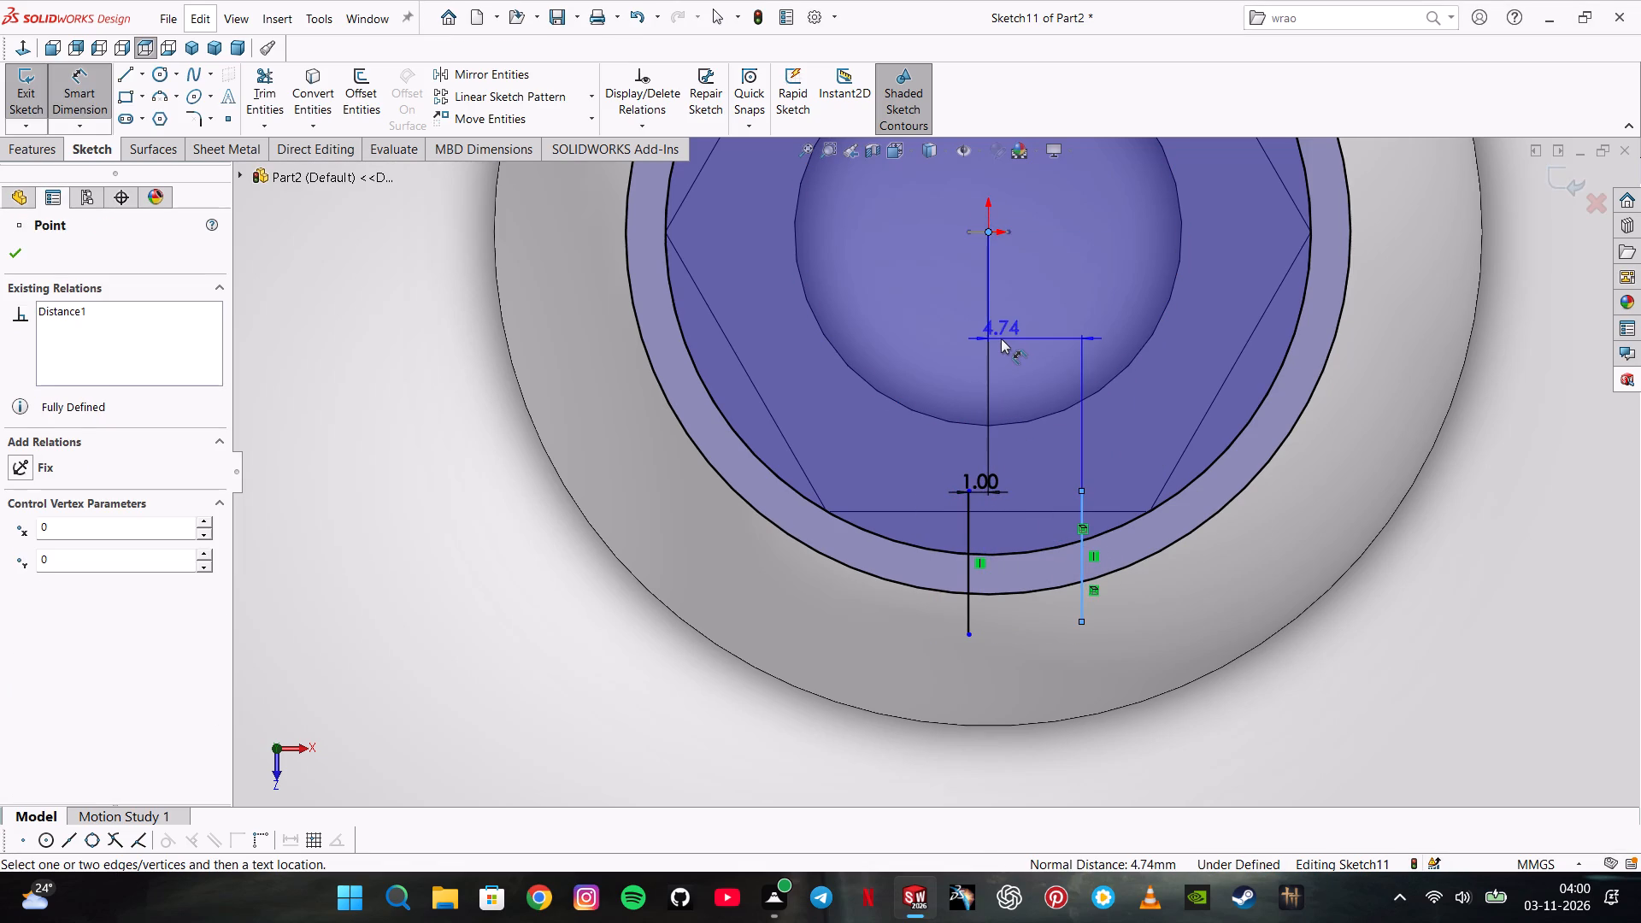
click(1001, 338)
key(2)
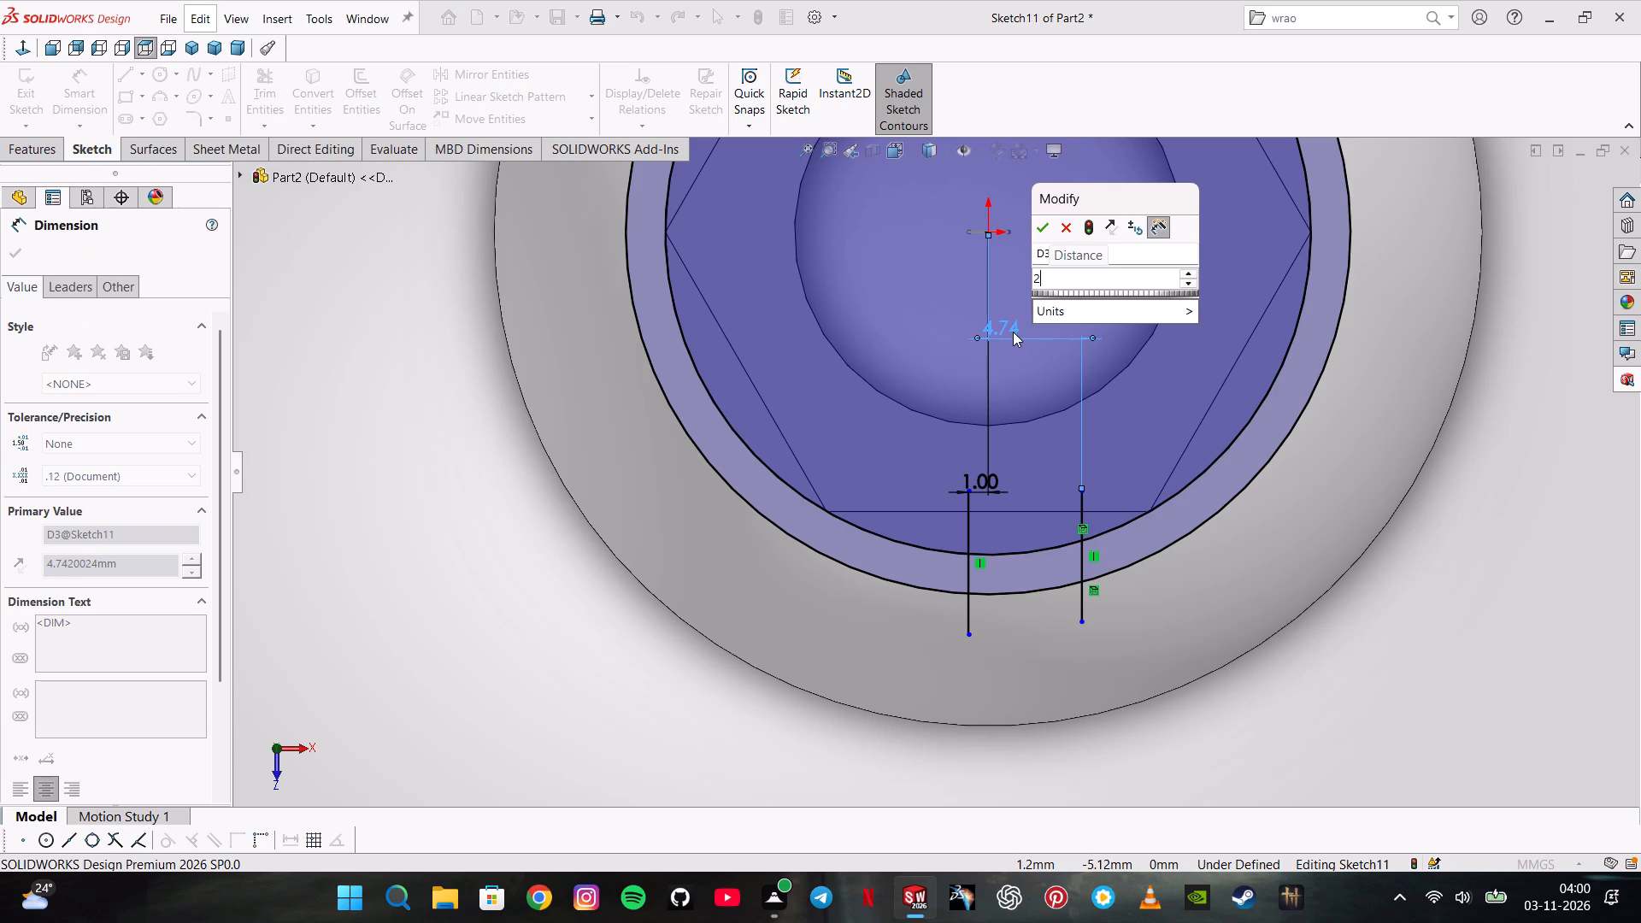
key(BackSpace)
key(1)
key(Return)
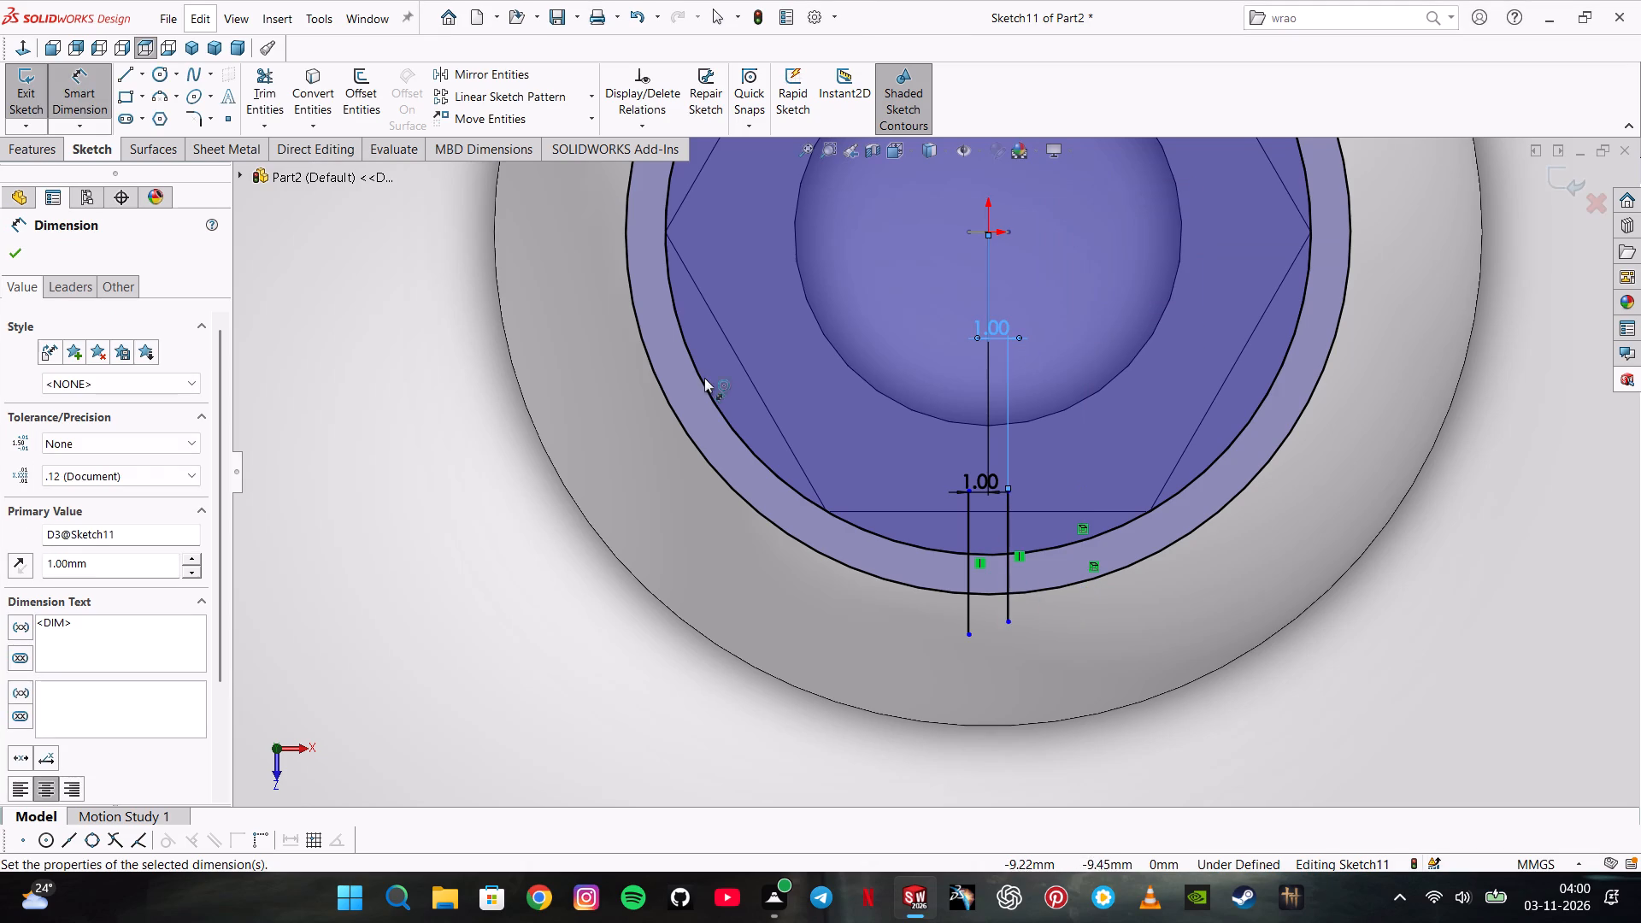
Trim both vertical lines so that only their portions between the inner and outer rim circles remain.
click(267, 89)
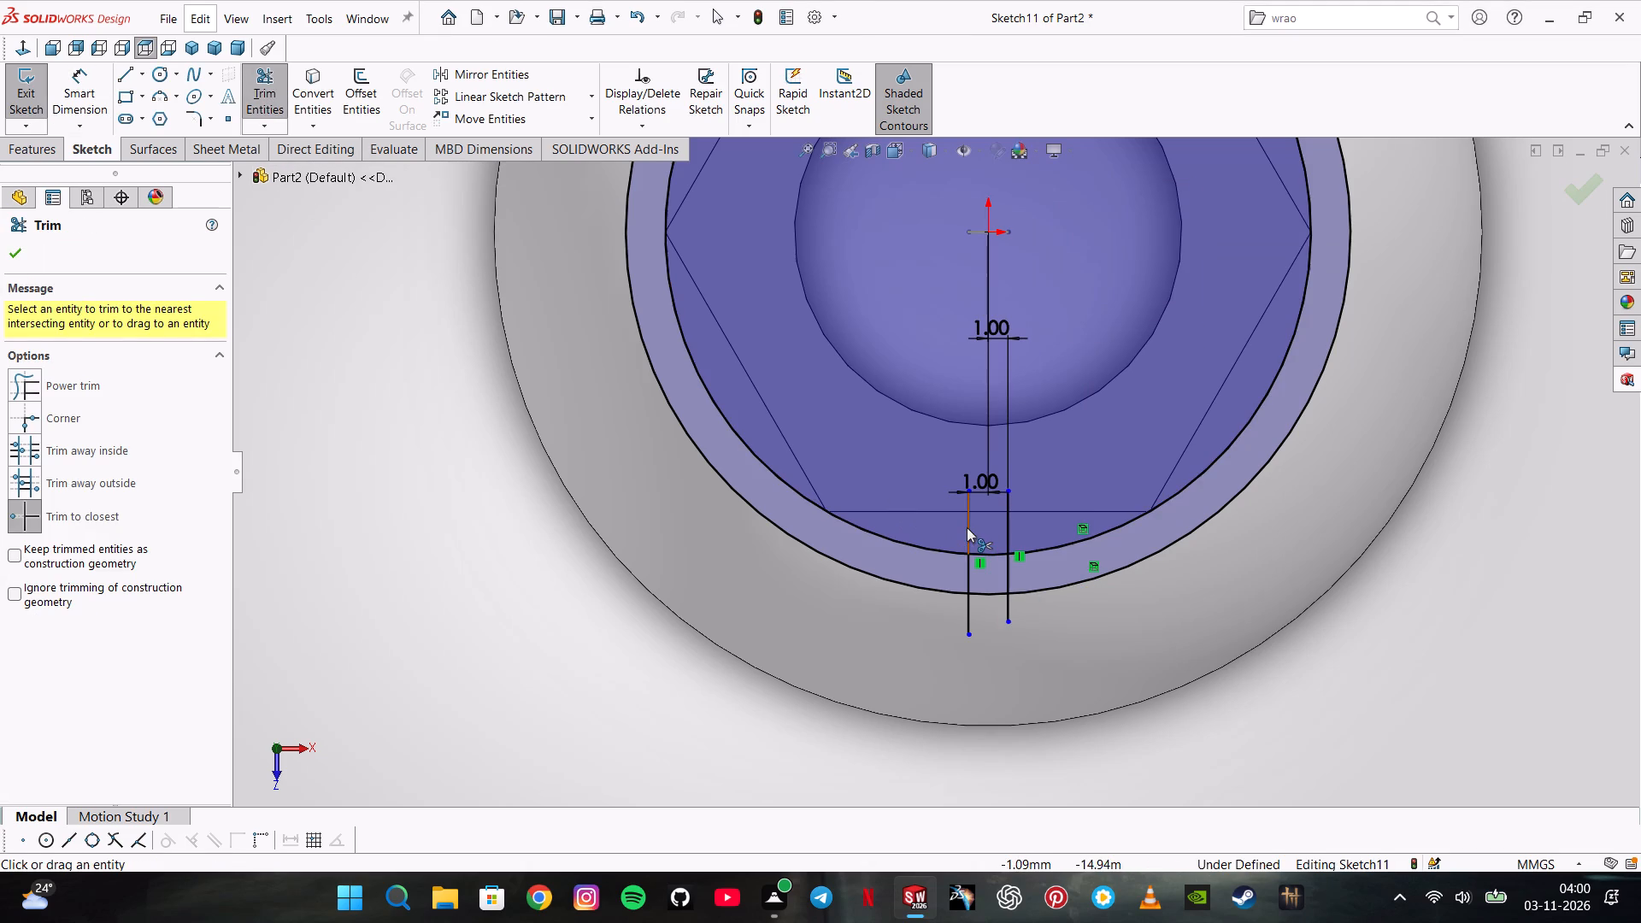
click(967, 527)
click(1013, 516)
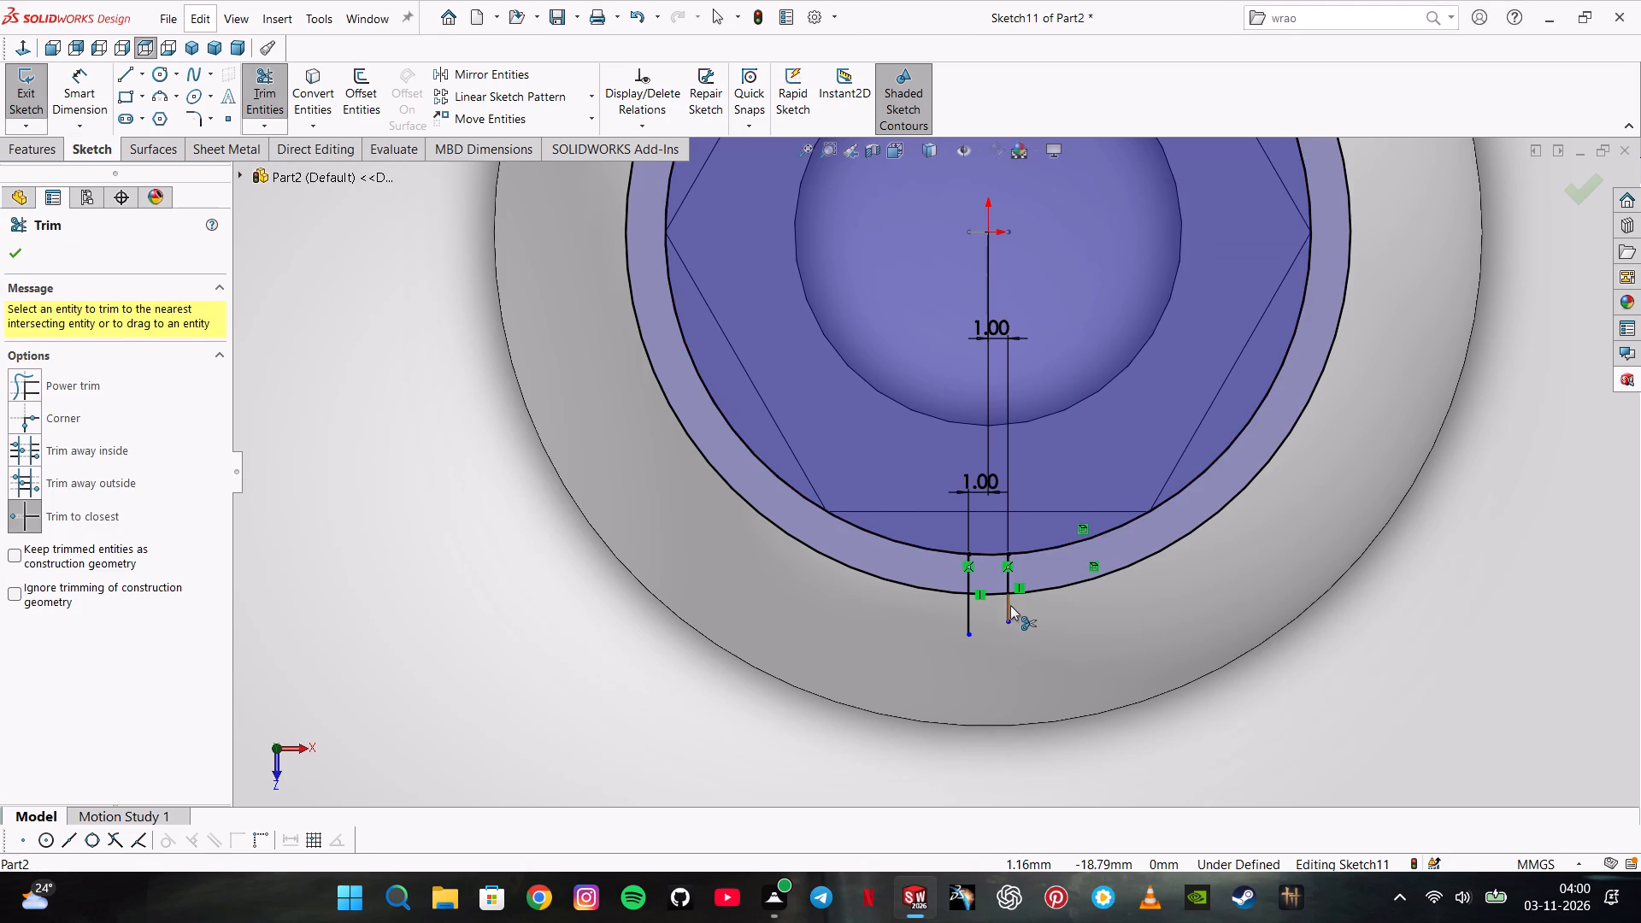
click(1010, 605)
click(964, 606)
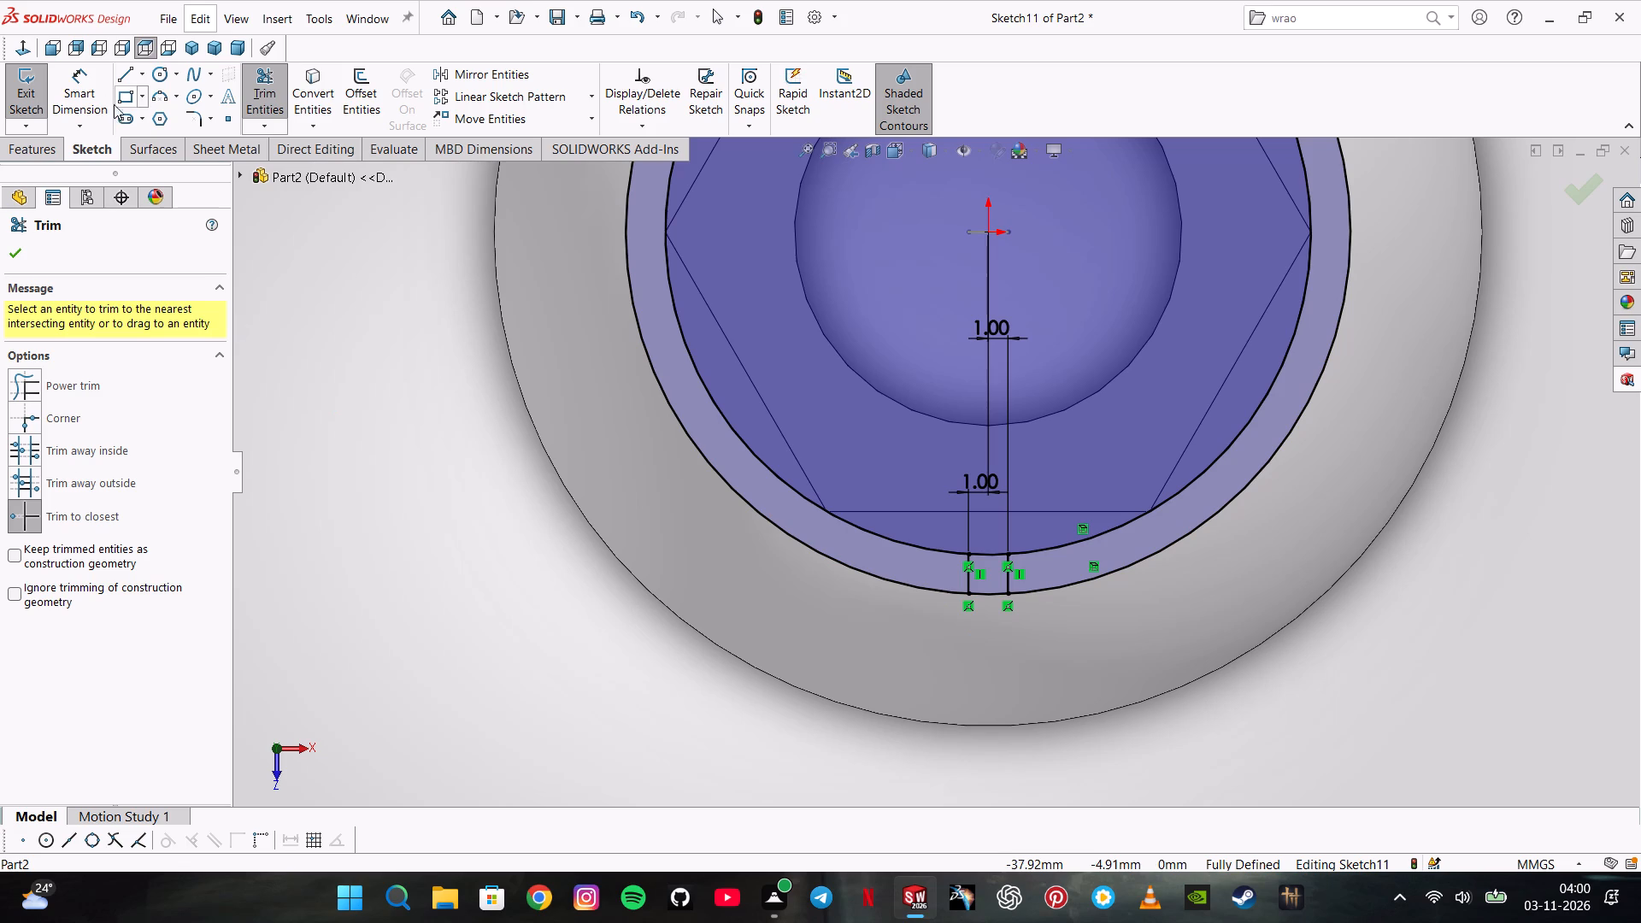
Offset the inner rim circle outward by 1 mm.
click(122, 82)
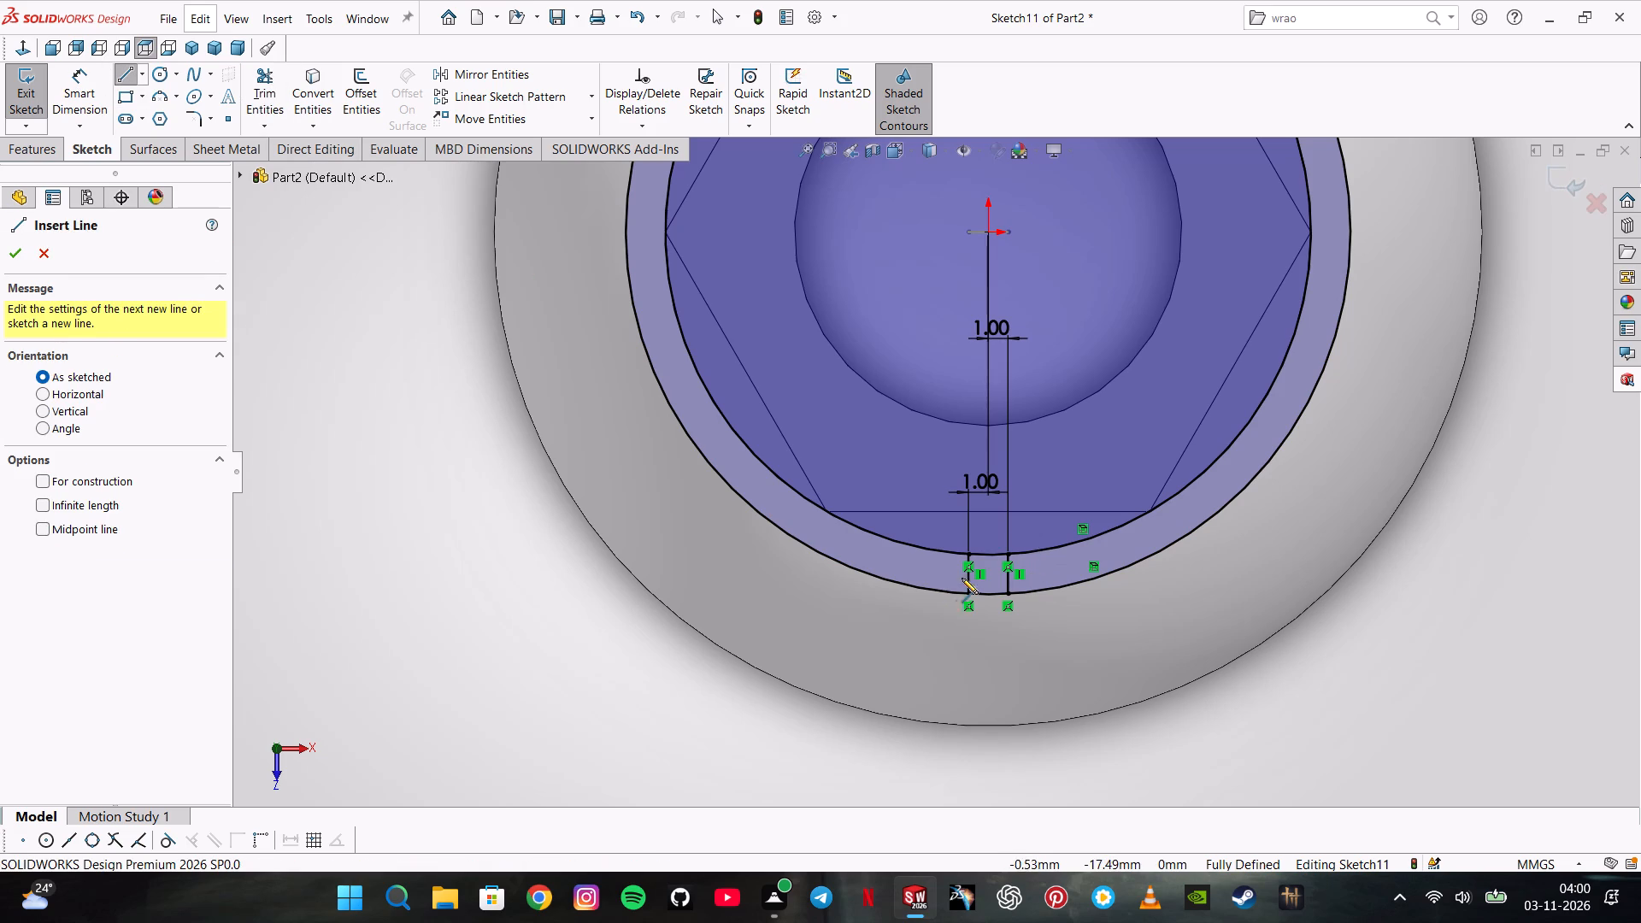
click(364, 84)
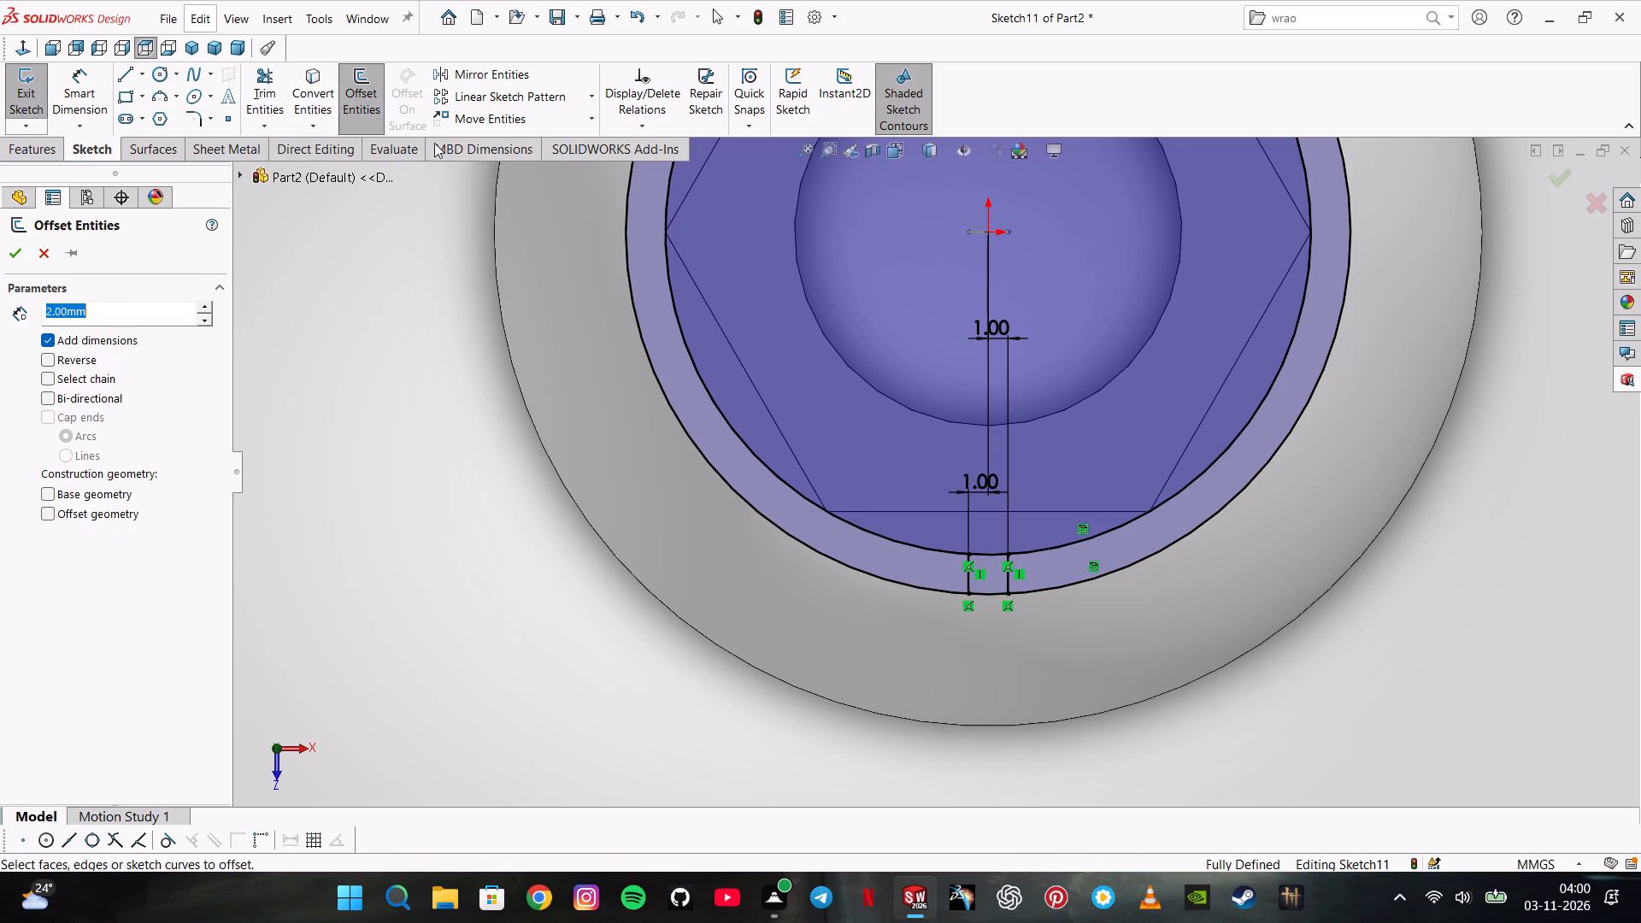
click(768, 456)
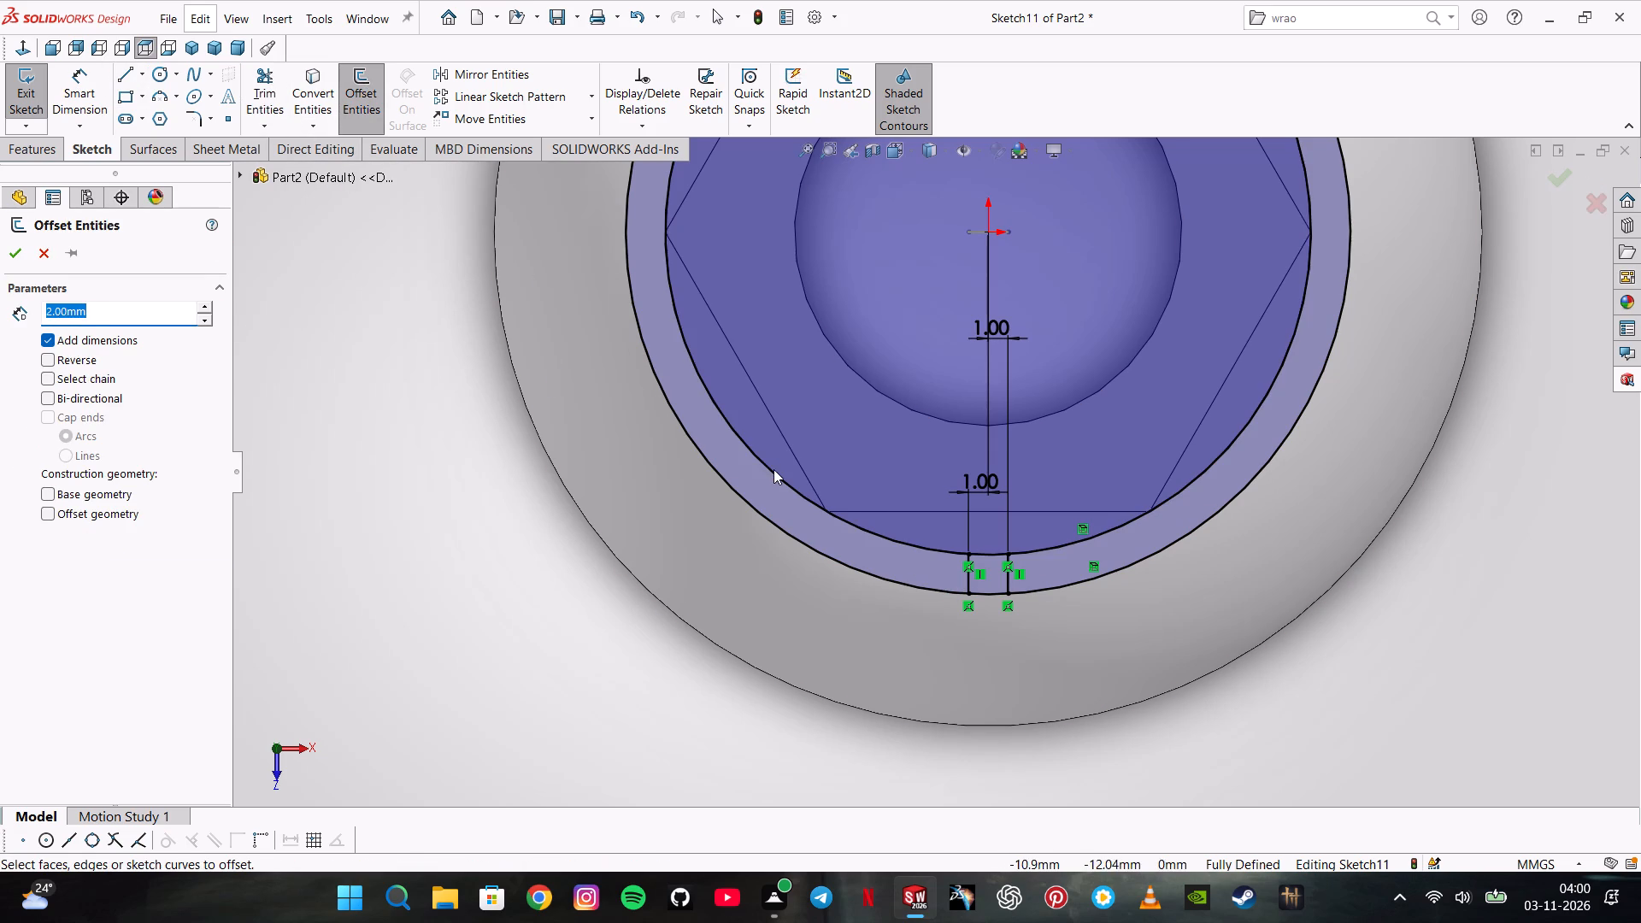
click(773, 469)
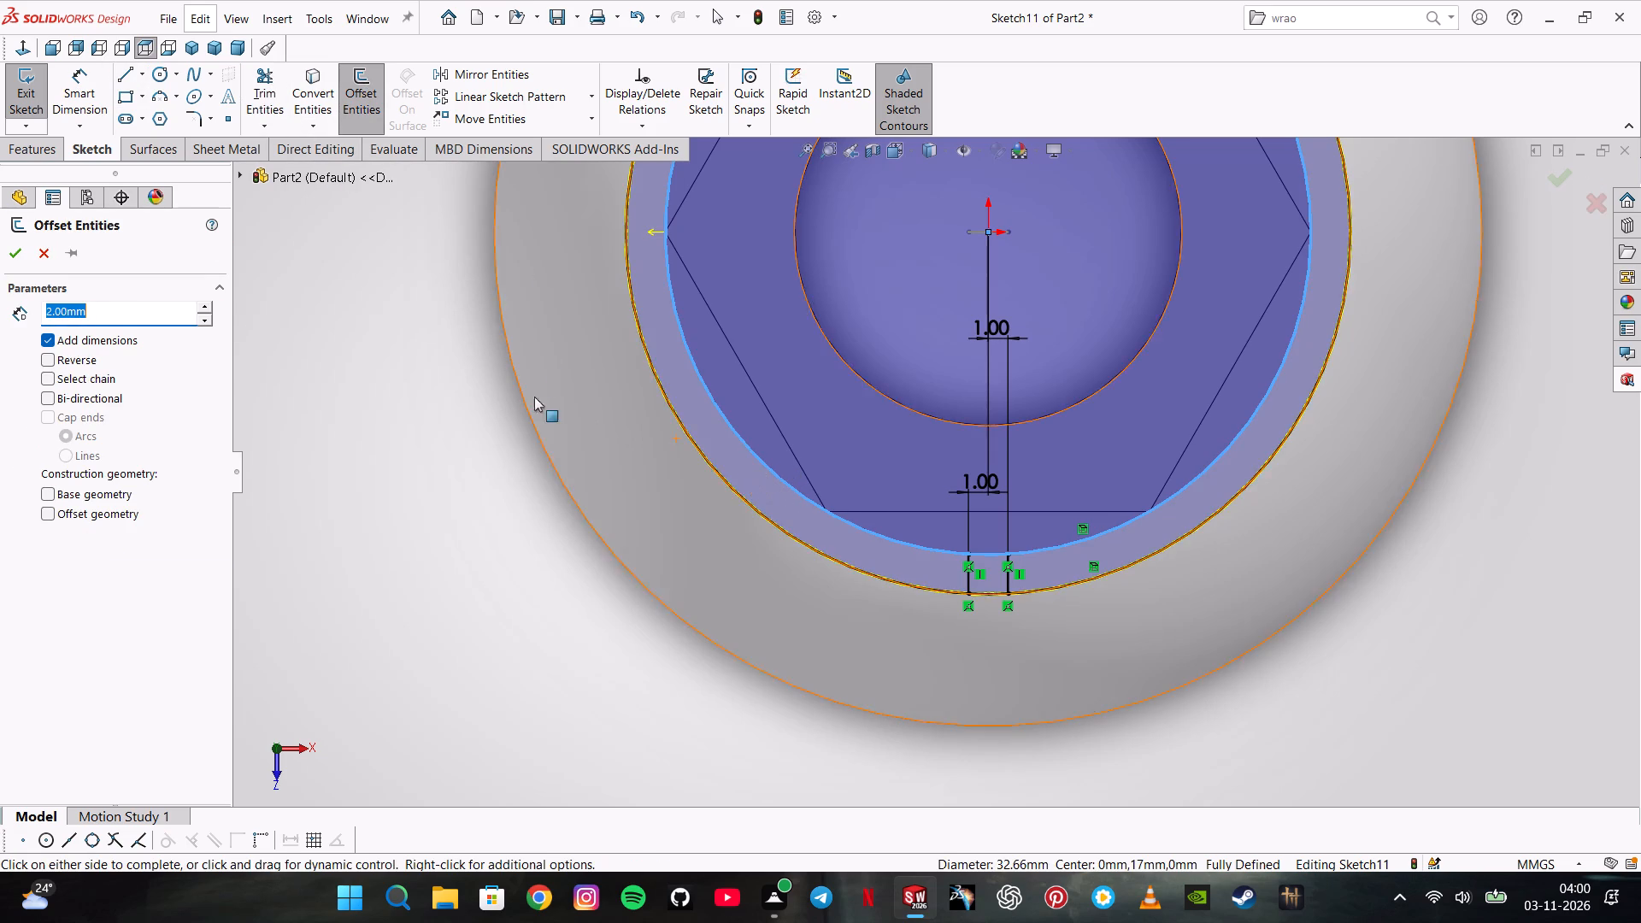
key(1)
key(Return)
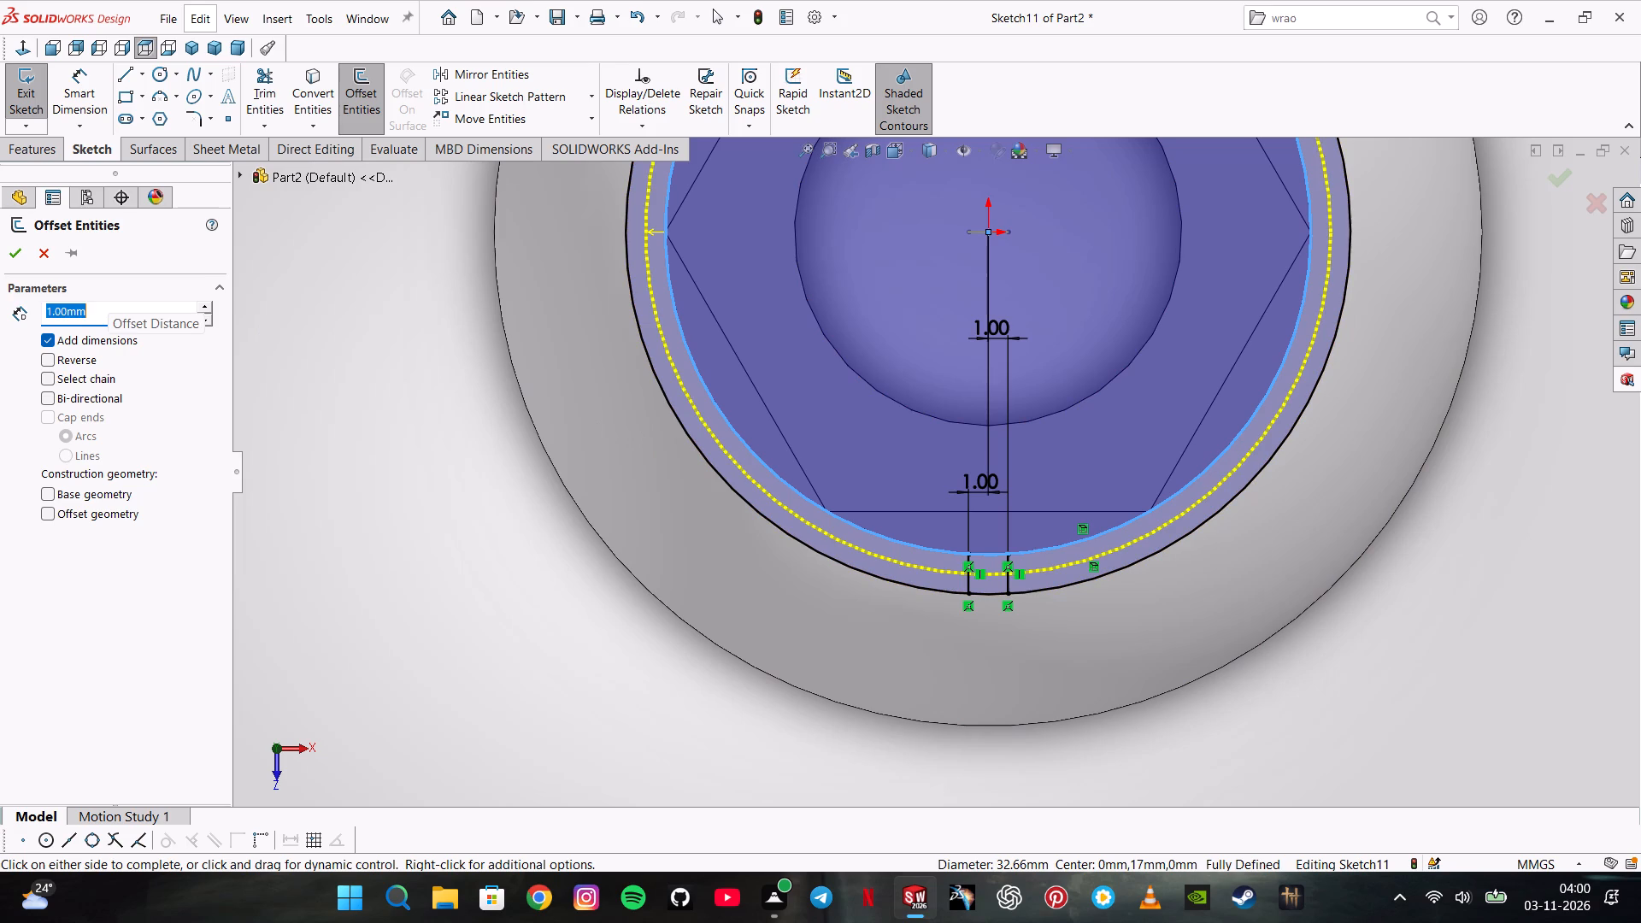
key(Return)
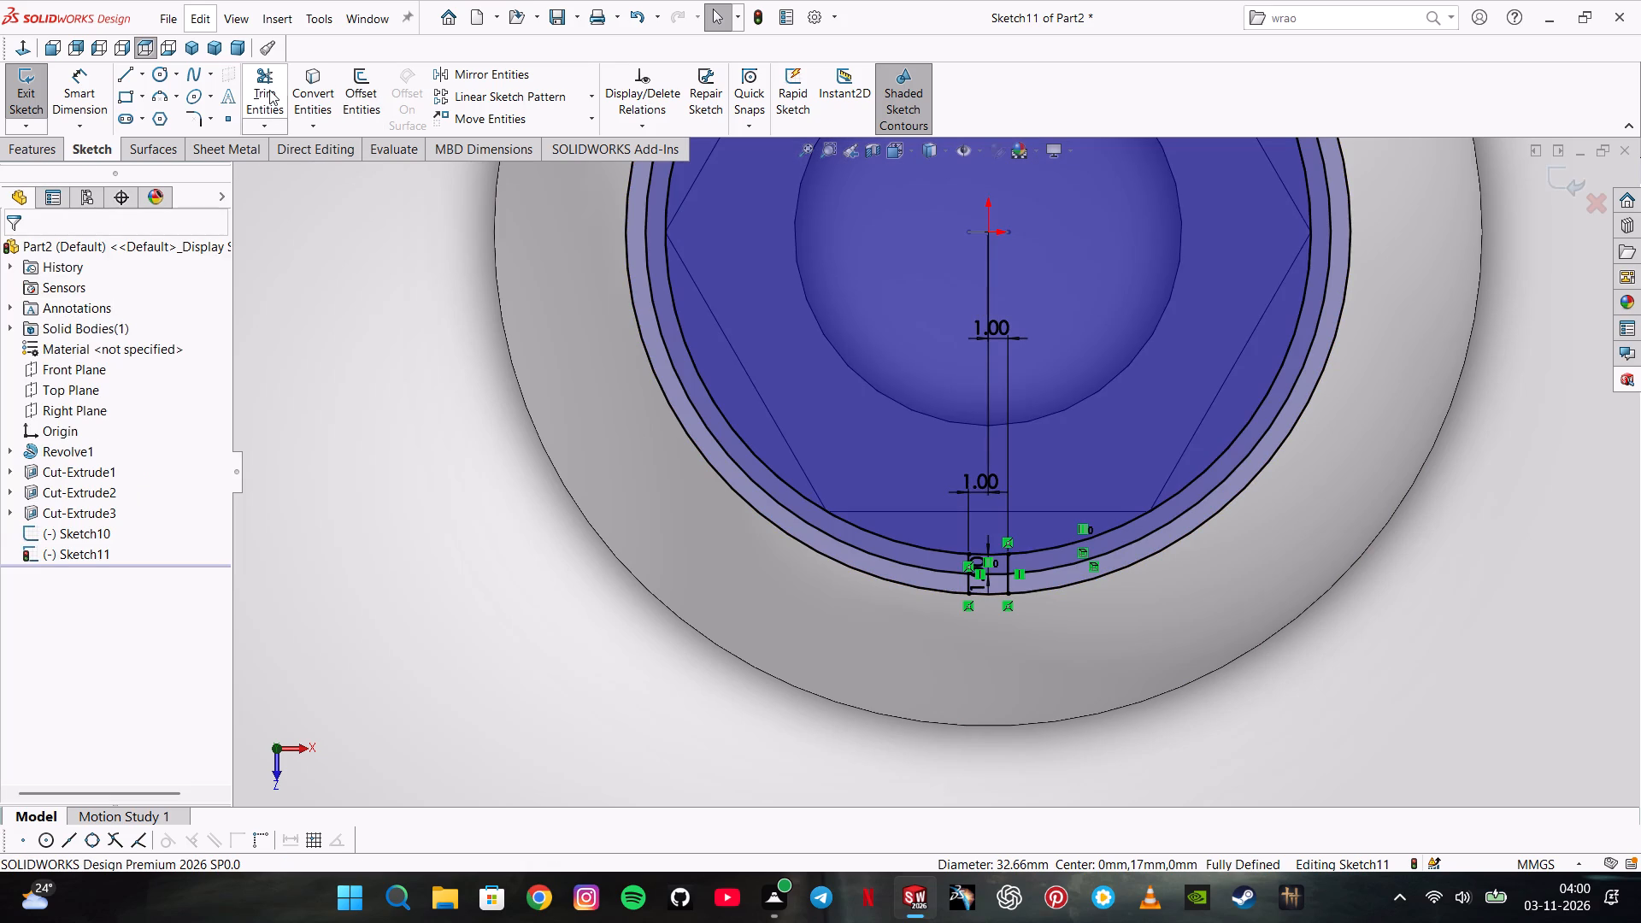
Trim the three circles and the lines' inner ends, leaving only the small closed profile between the lines at the rim's outer edge.
click(269, 90)
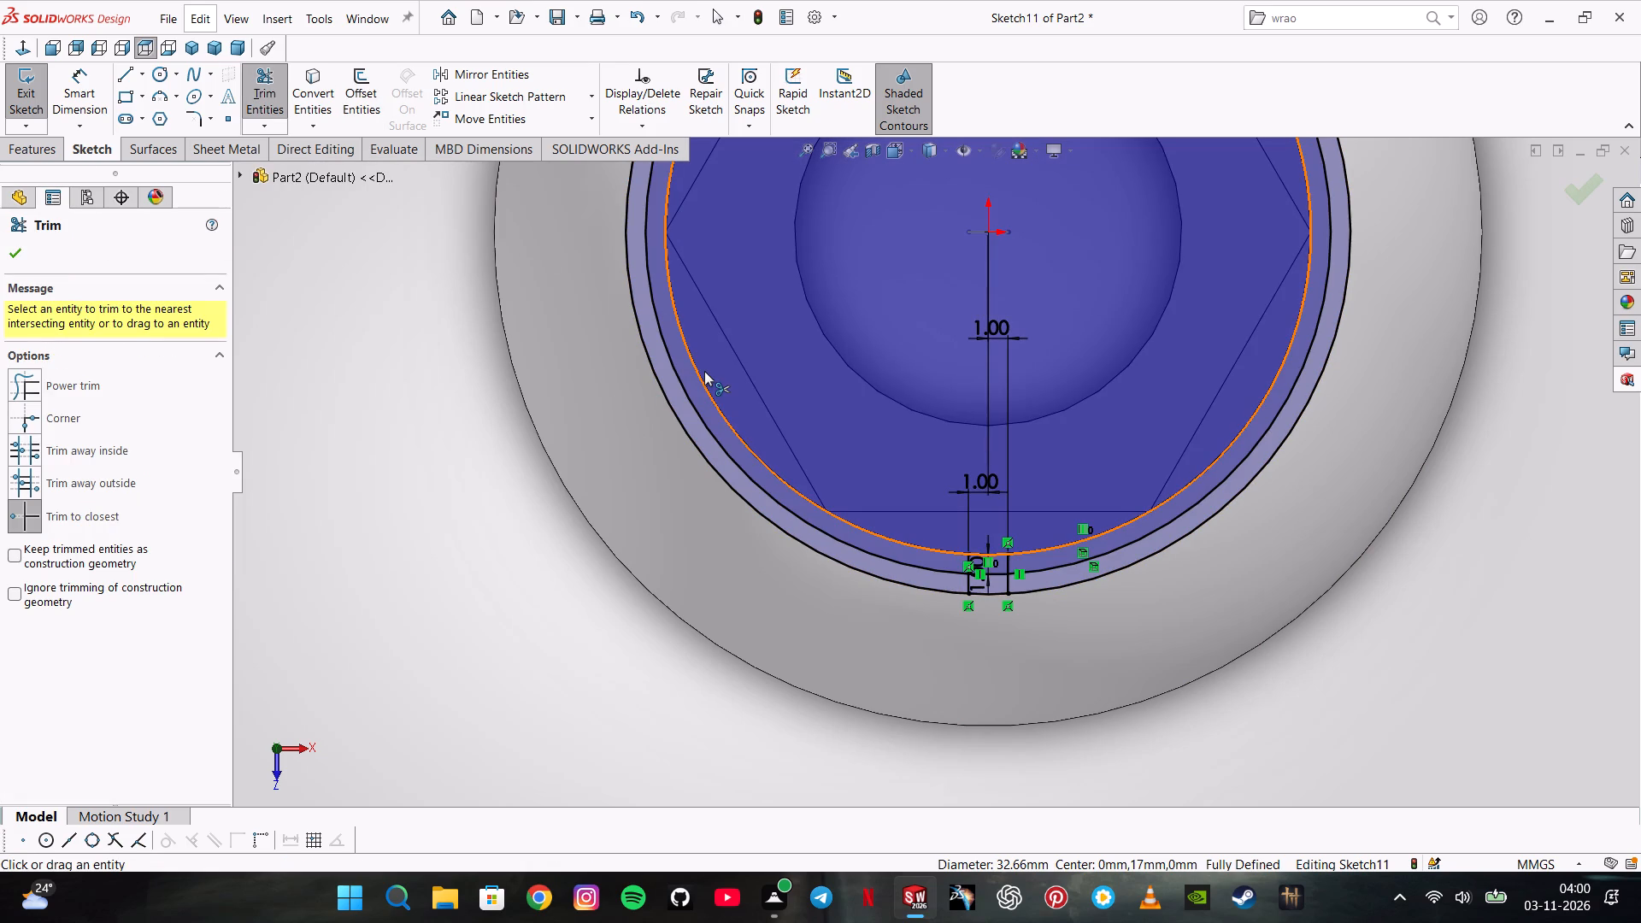
click(704, 371)
click(704, 377)
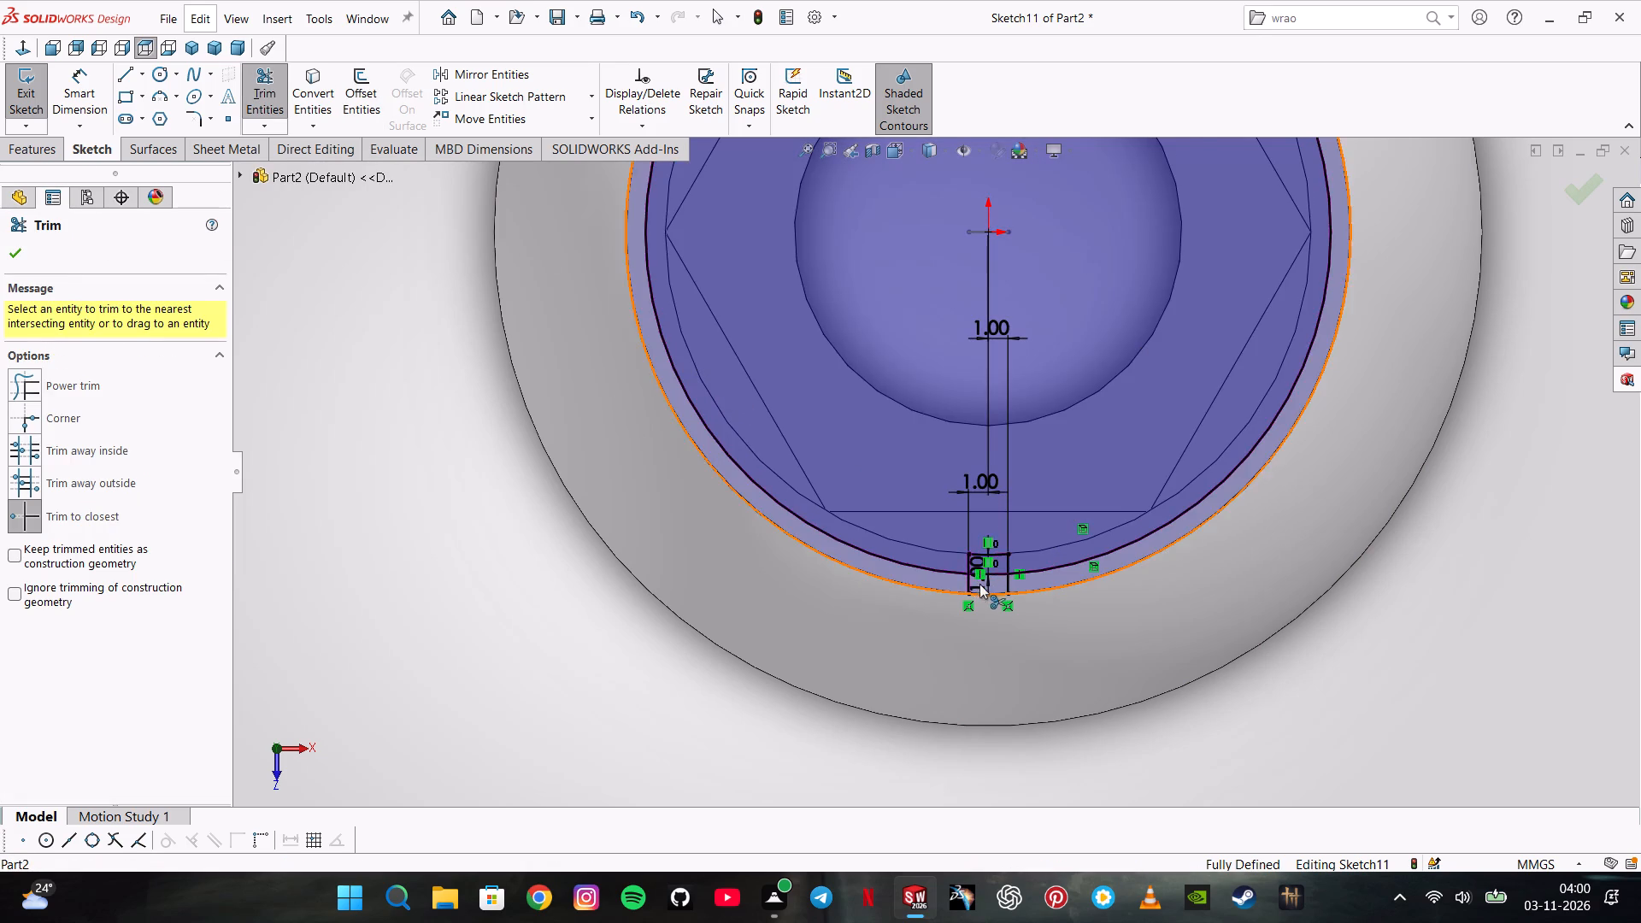
scroll(985, 579, down, 4)
click(1002, 501)
click(1027, 514)
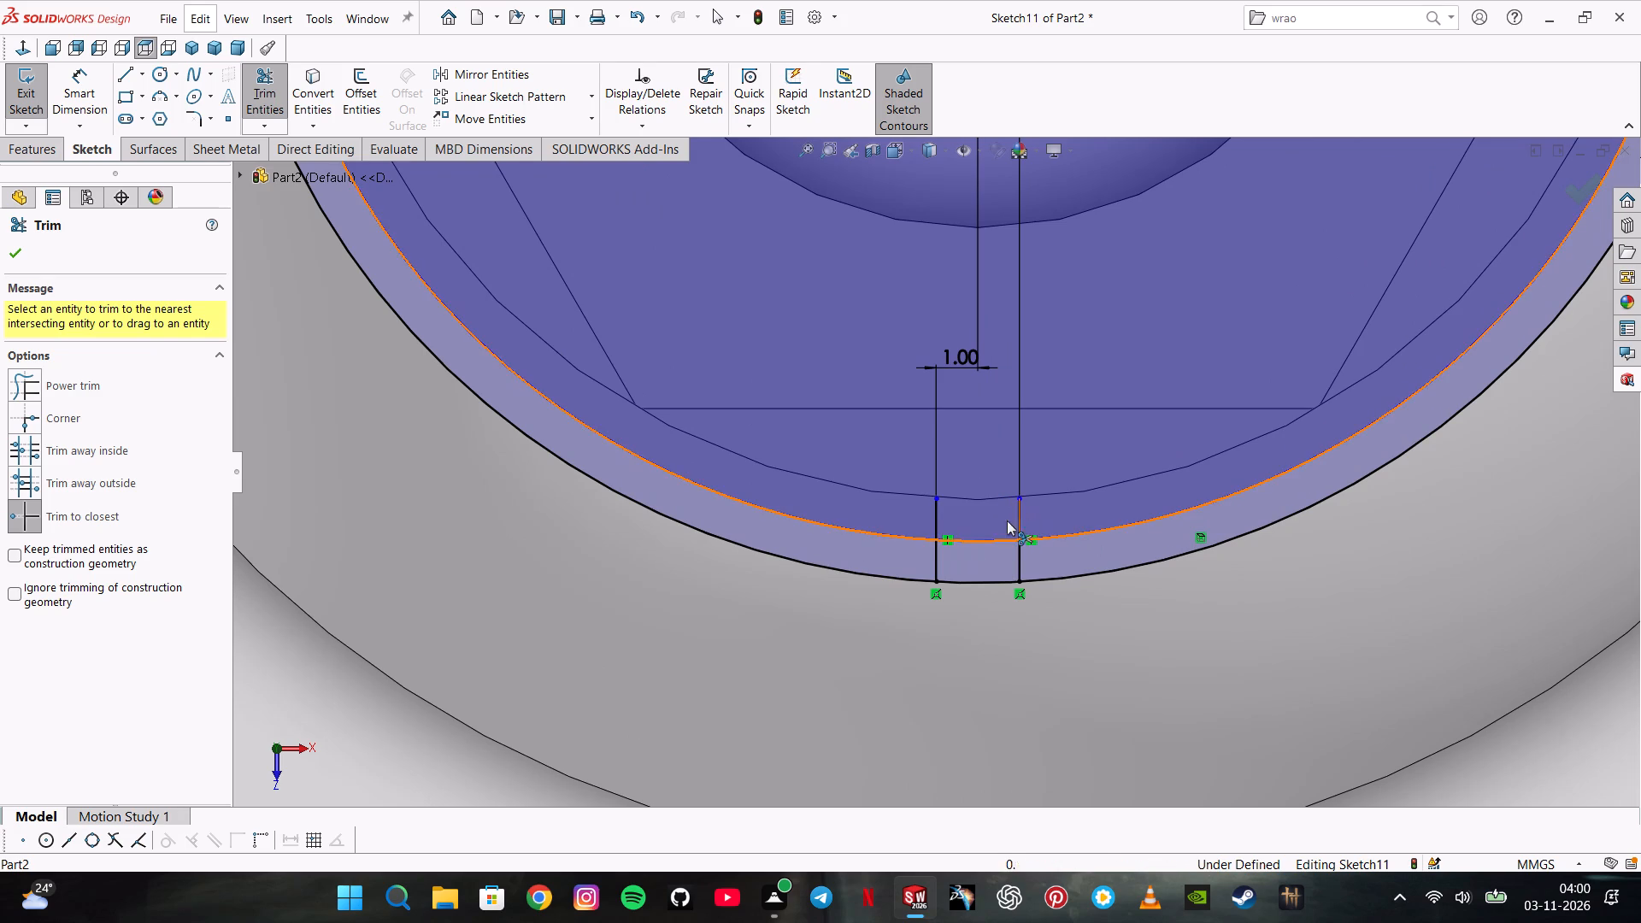
click(940, 516)
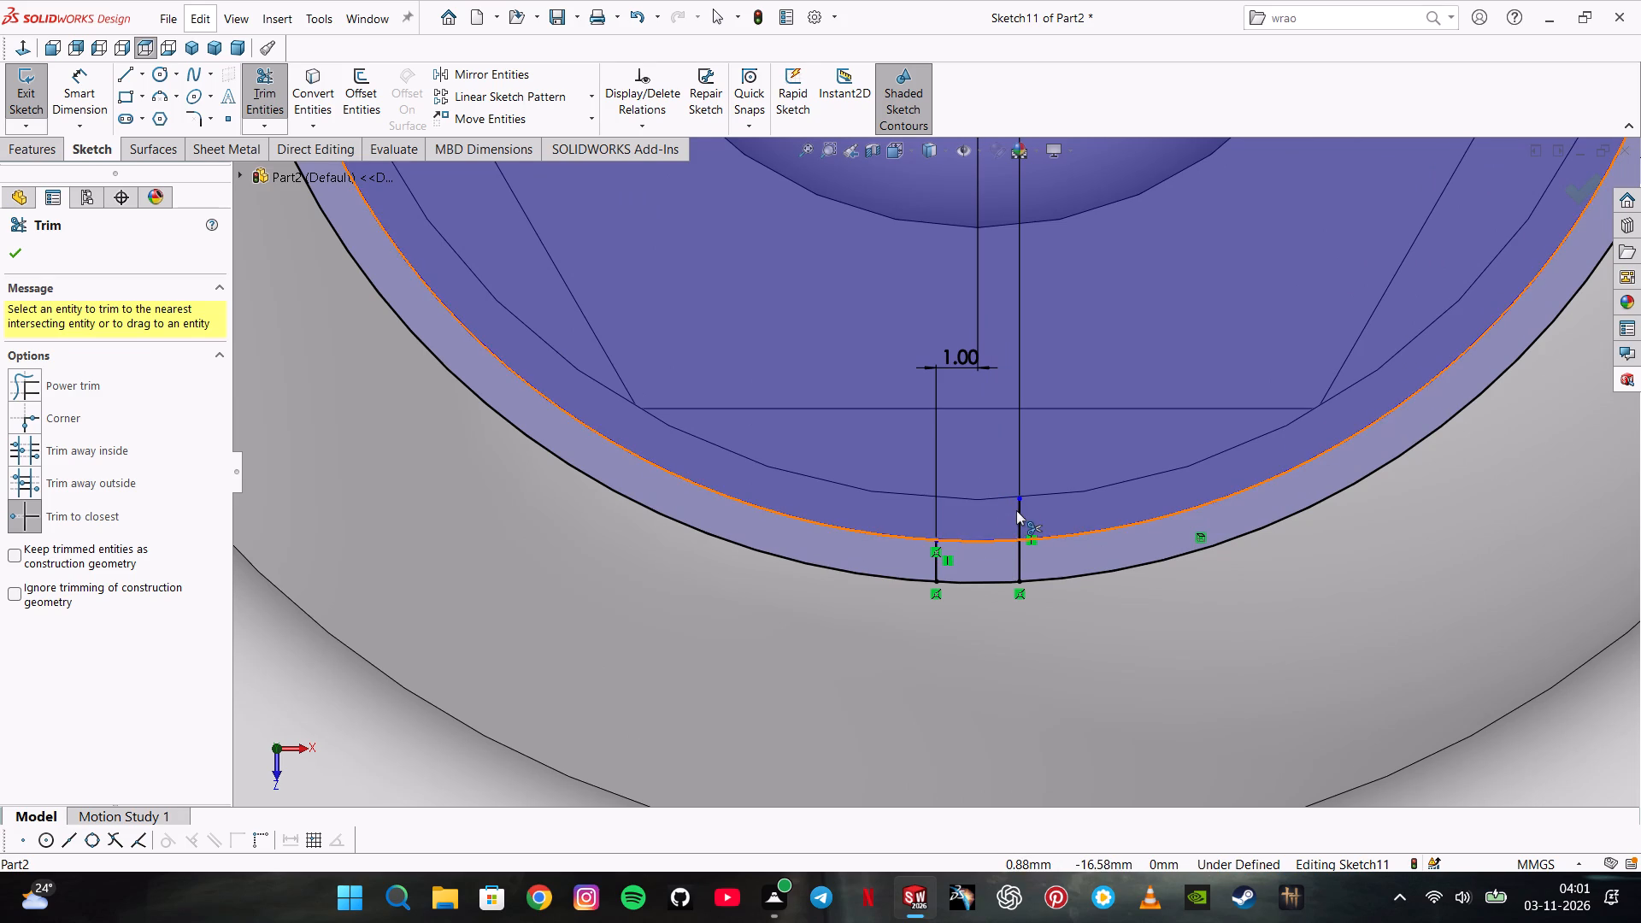
click(1016, 510)
click(1074, 531)
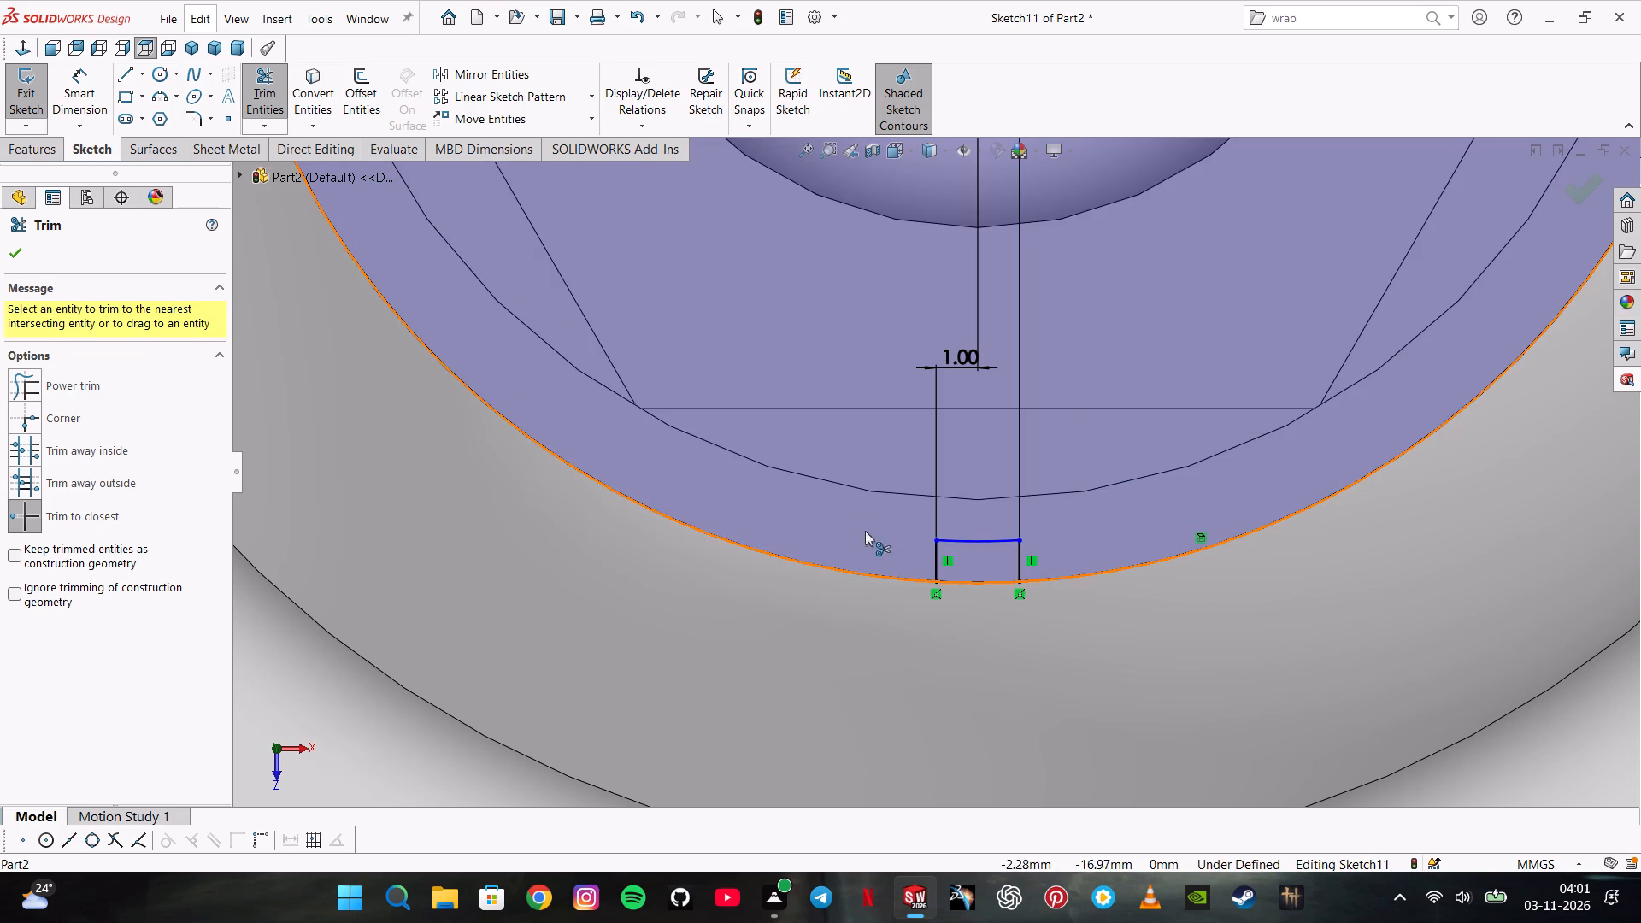
click(835, 567)
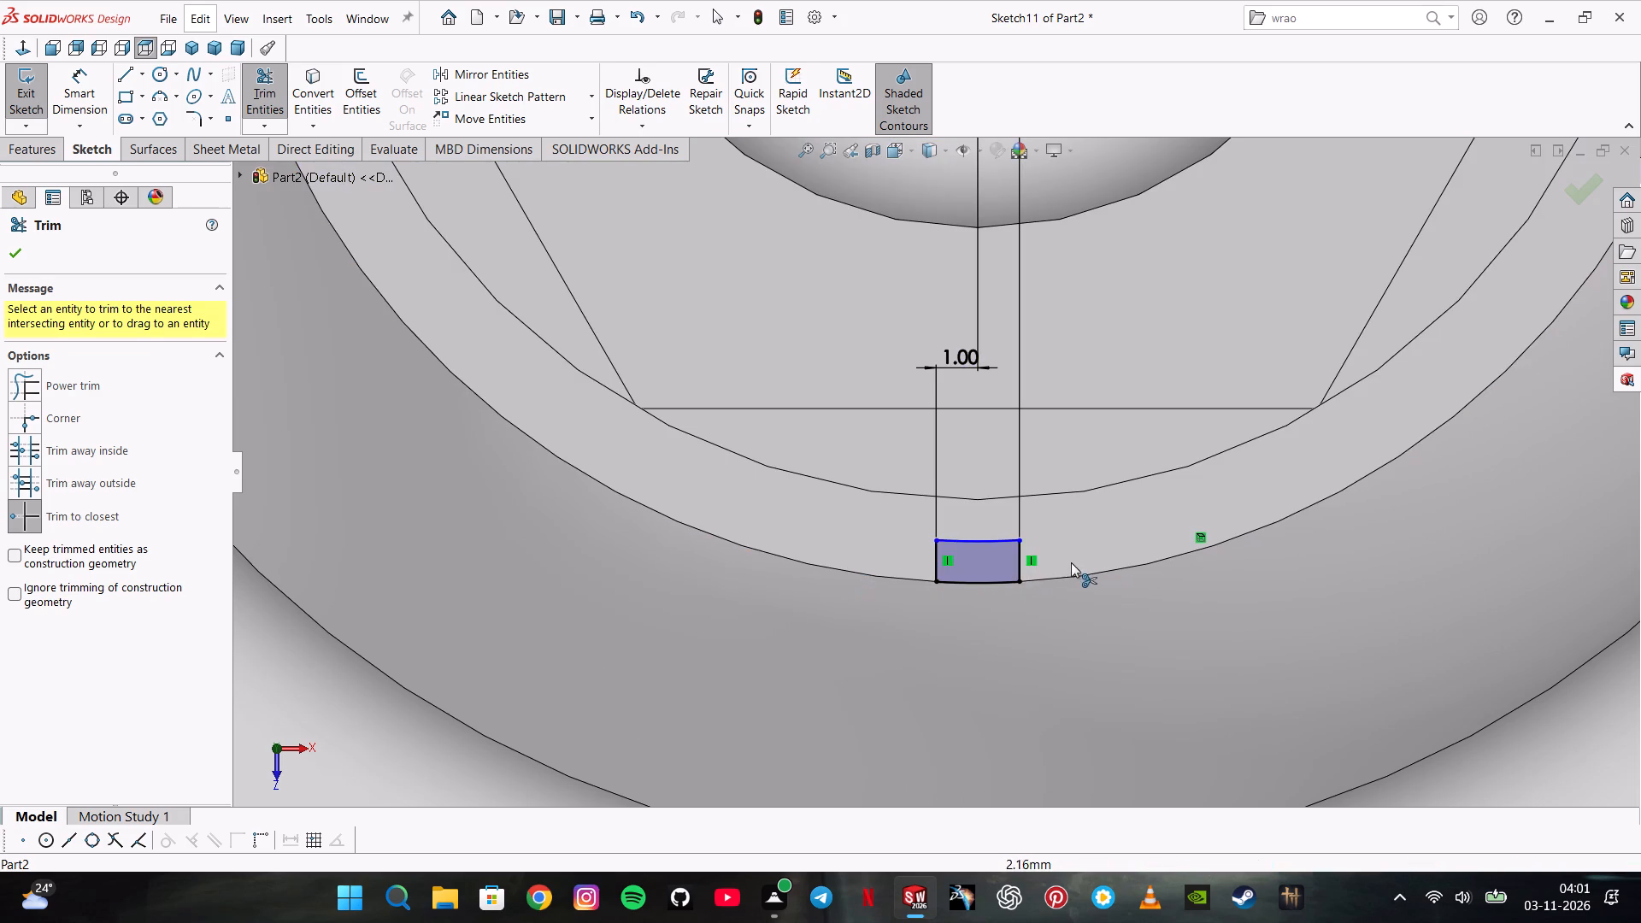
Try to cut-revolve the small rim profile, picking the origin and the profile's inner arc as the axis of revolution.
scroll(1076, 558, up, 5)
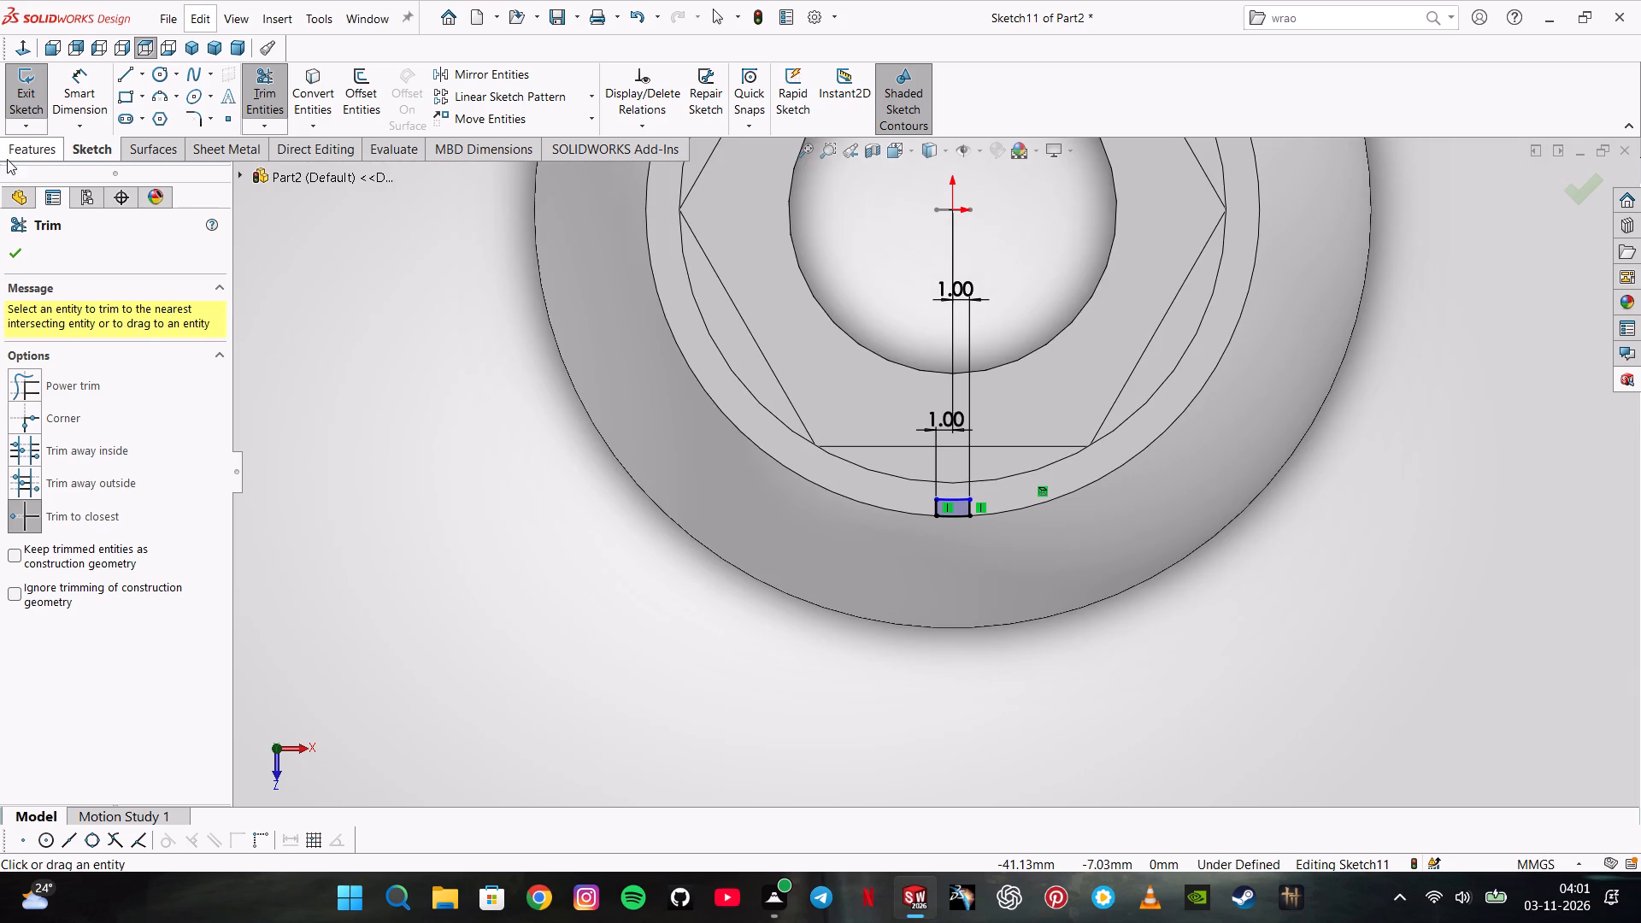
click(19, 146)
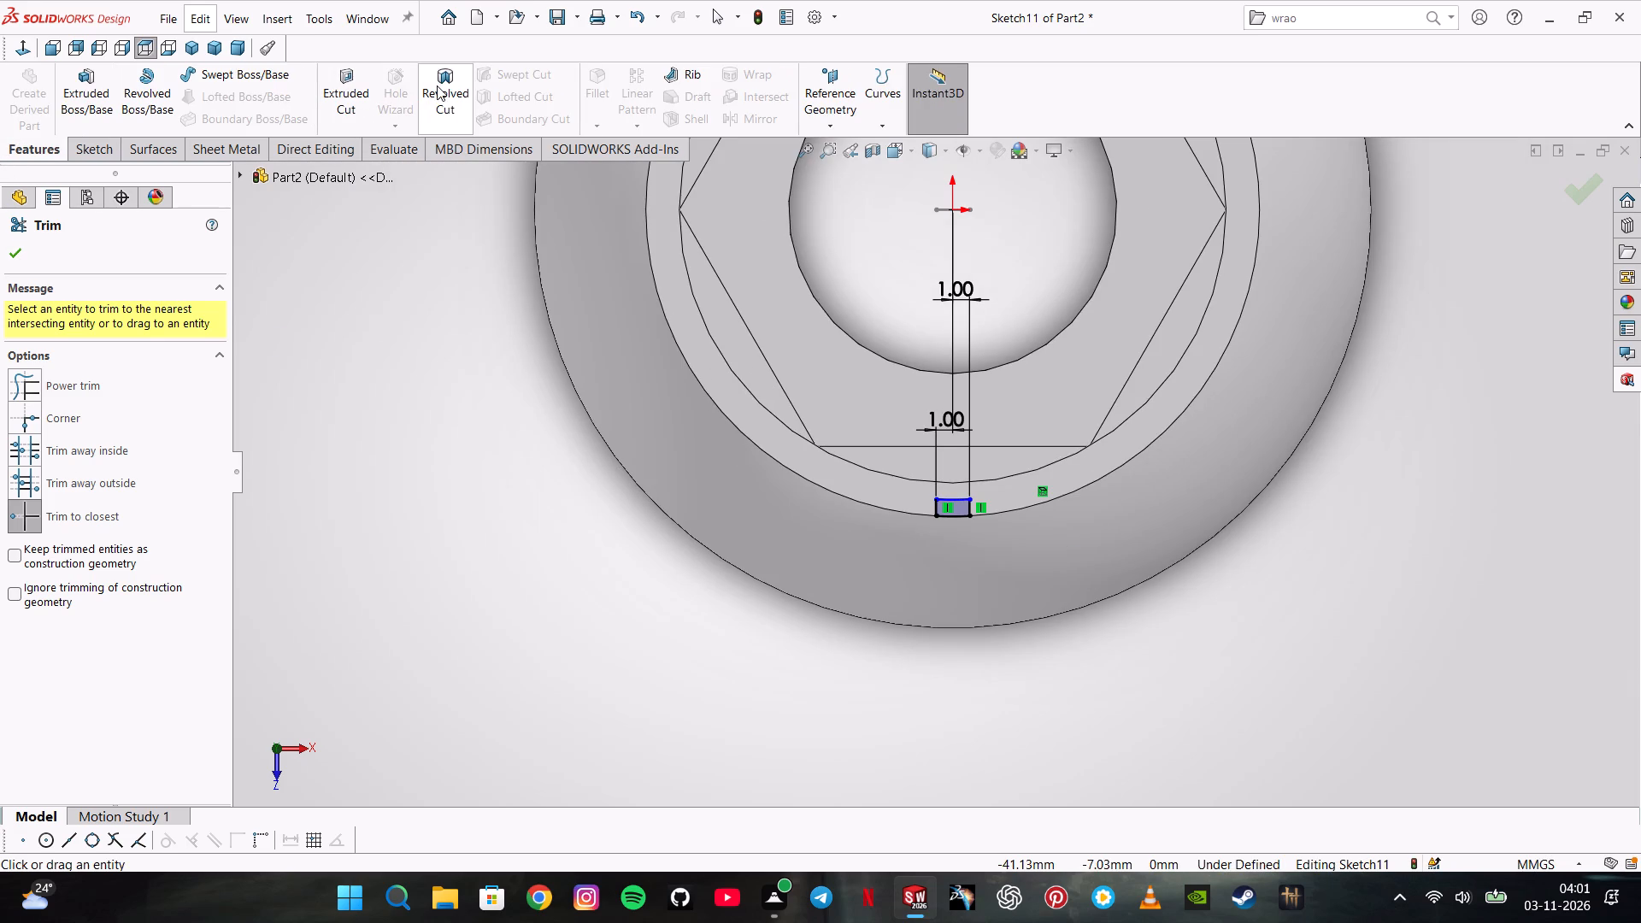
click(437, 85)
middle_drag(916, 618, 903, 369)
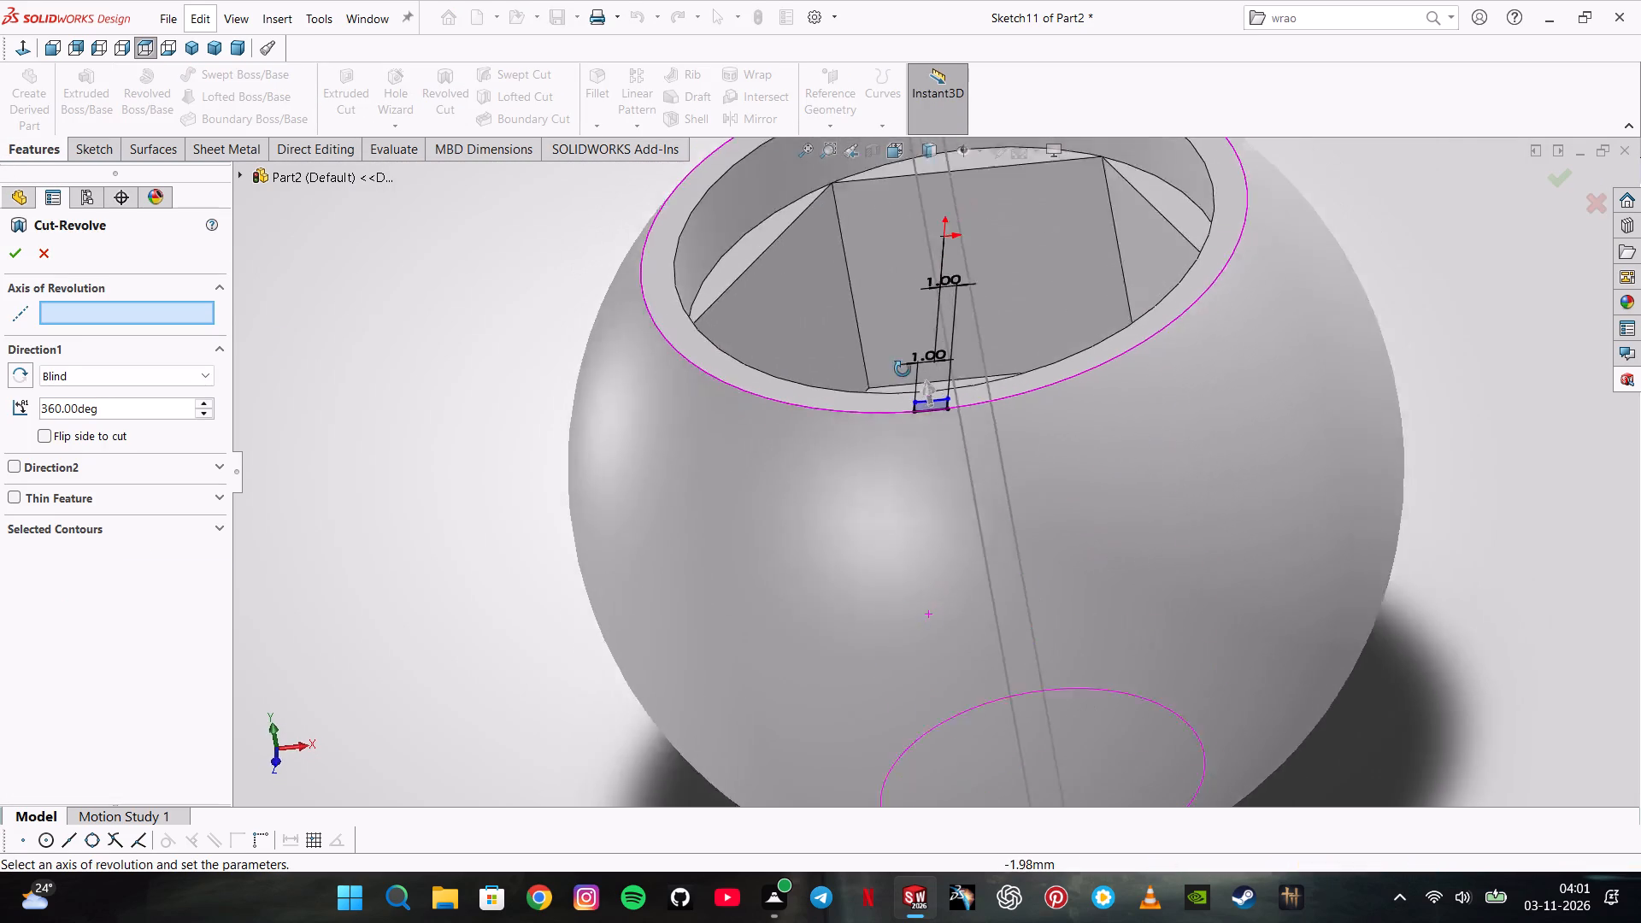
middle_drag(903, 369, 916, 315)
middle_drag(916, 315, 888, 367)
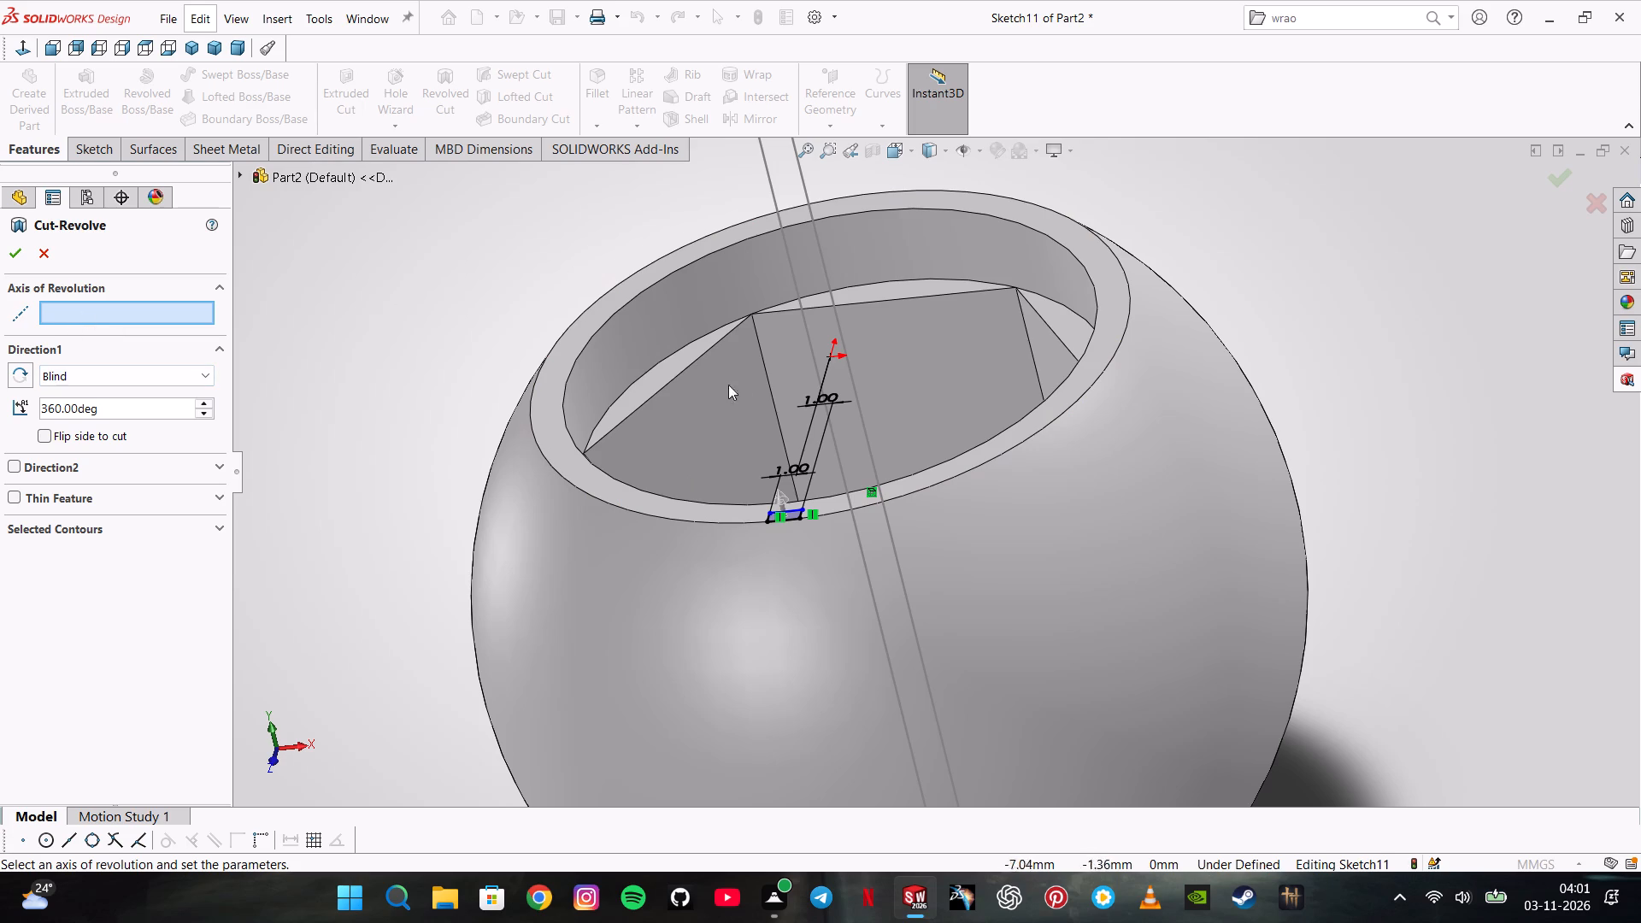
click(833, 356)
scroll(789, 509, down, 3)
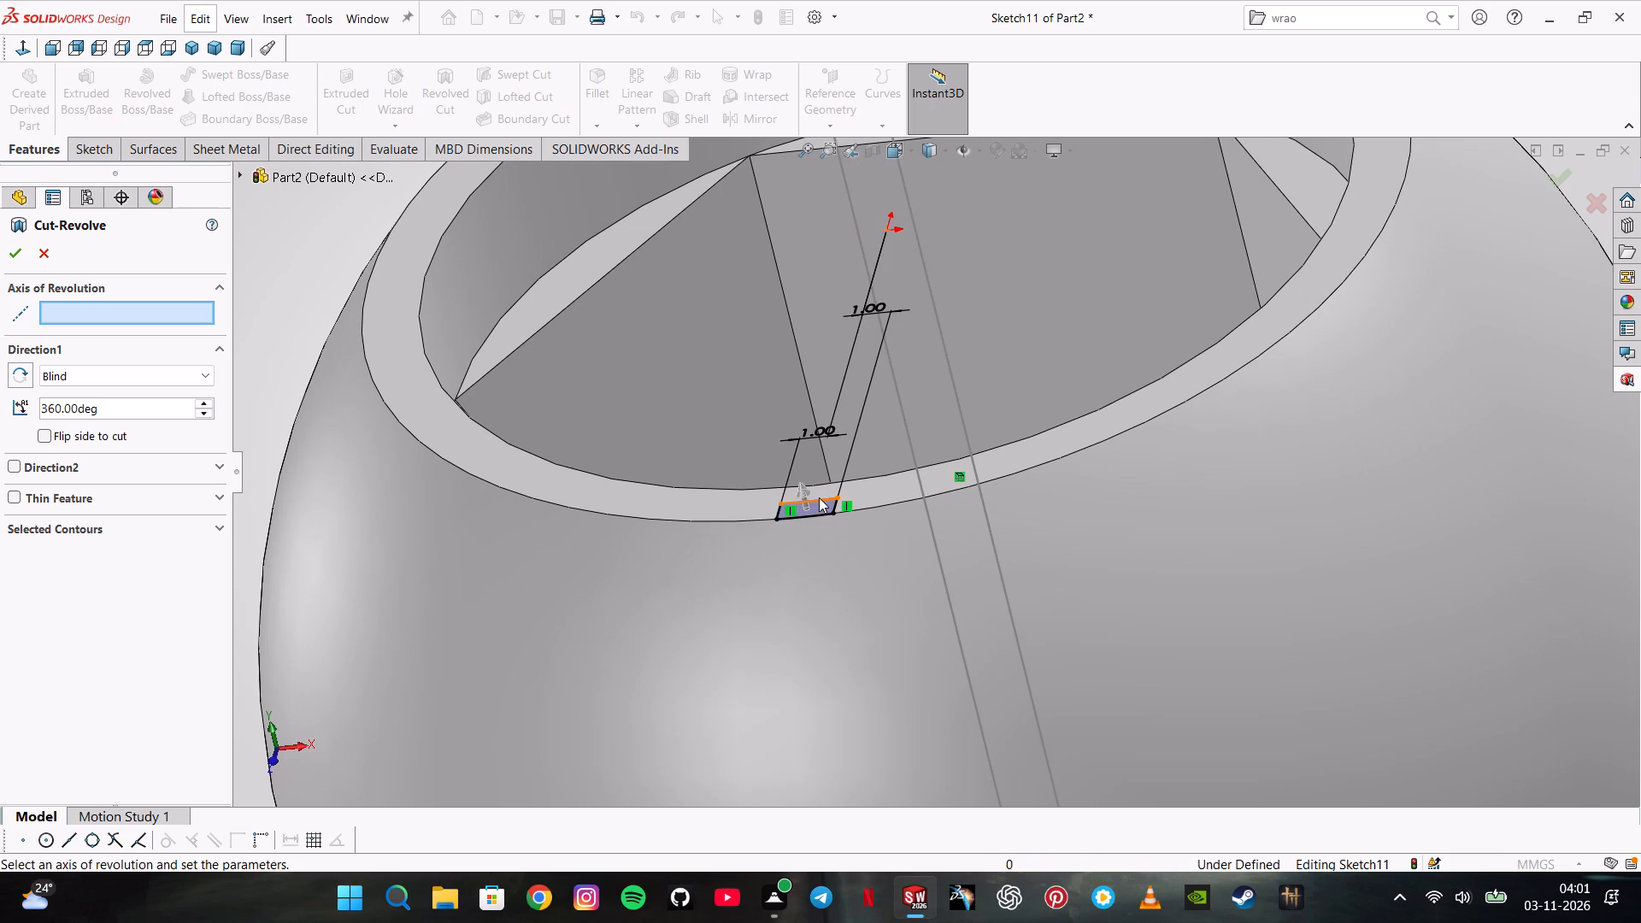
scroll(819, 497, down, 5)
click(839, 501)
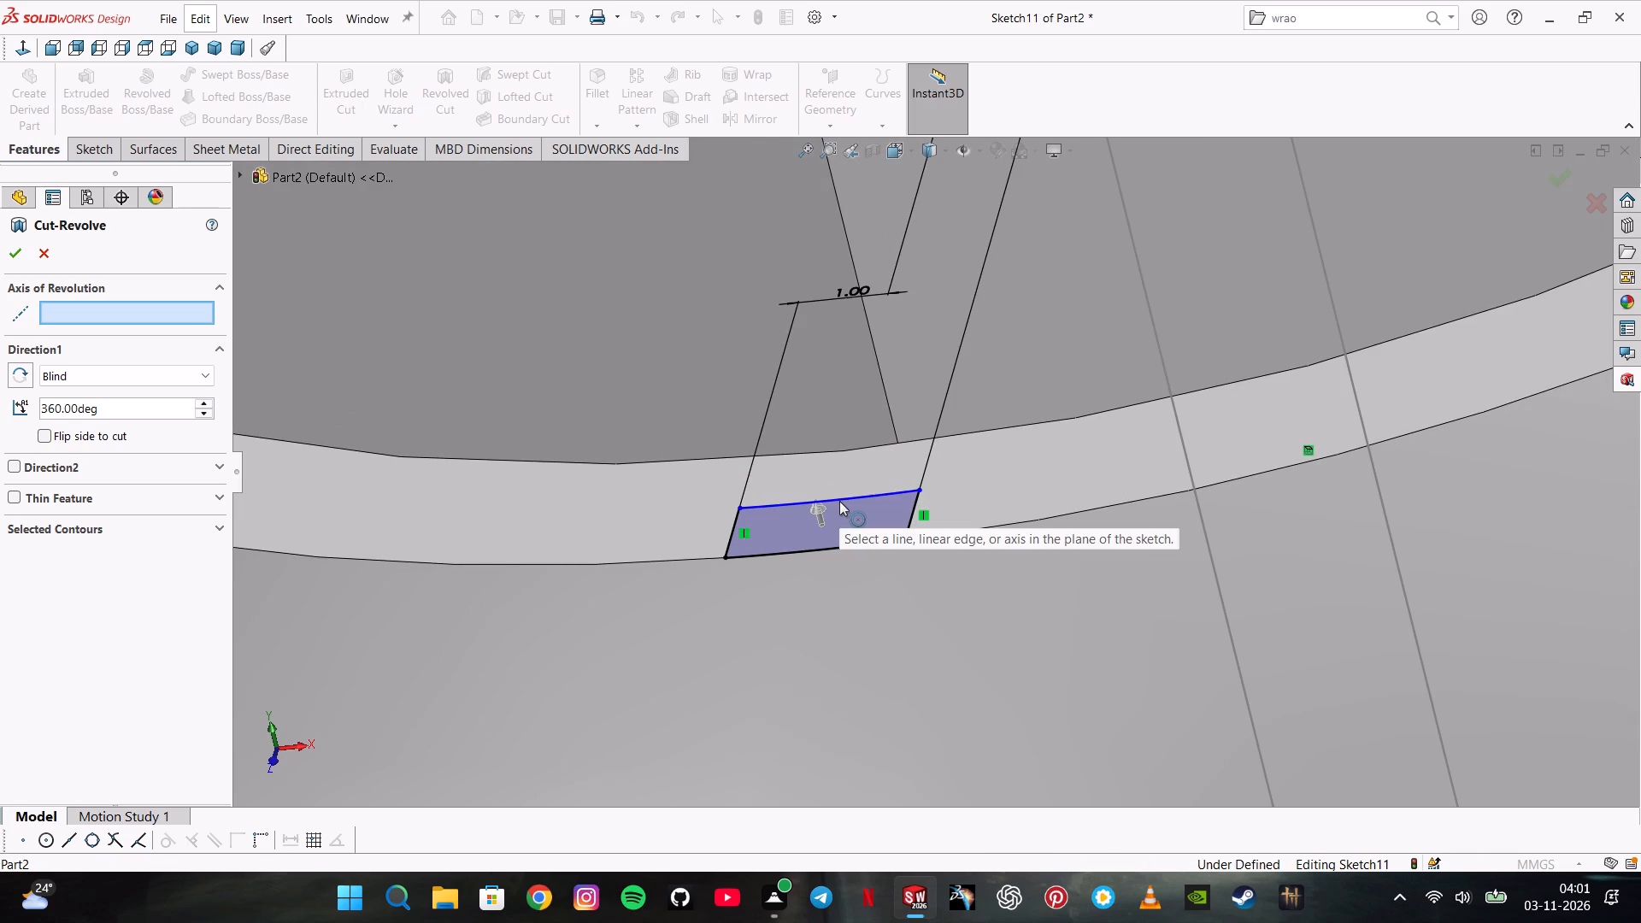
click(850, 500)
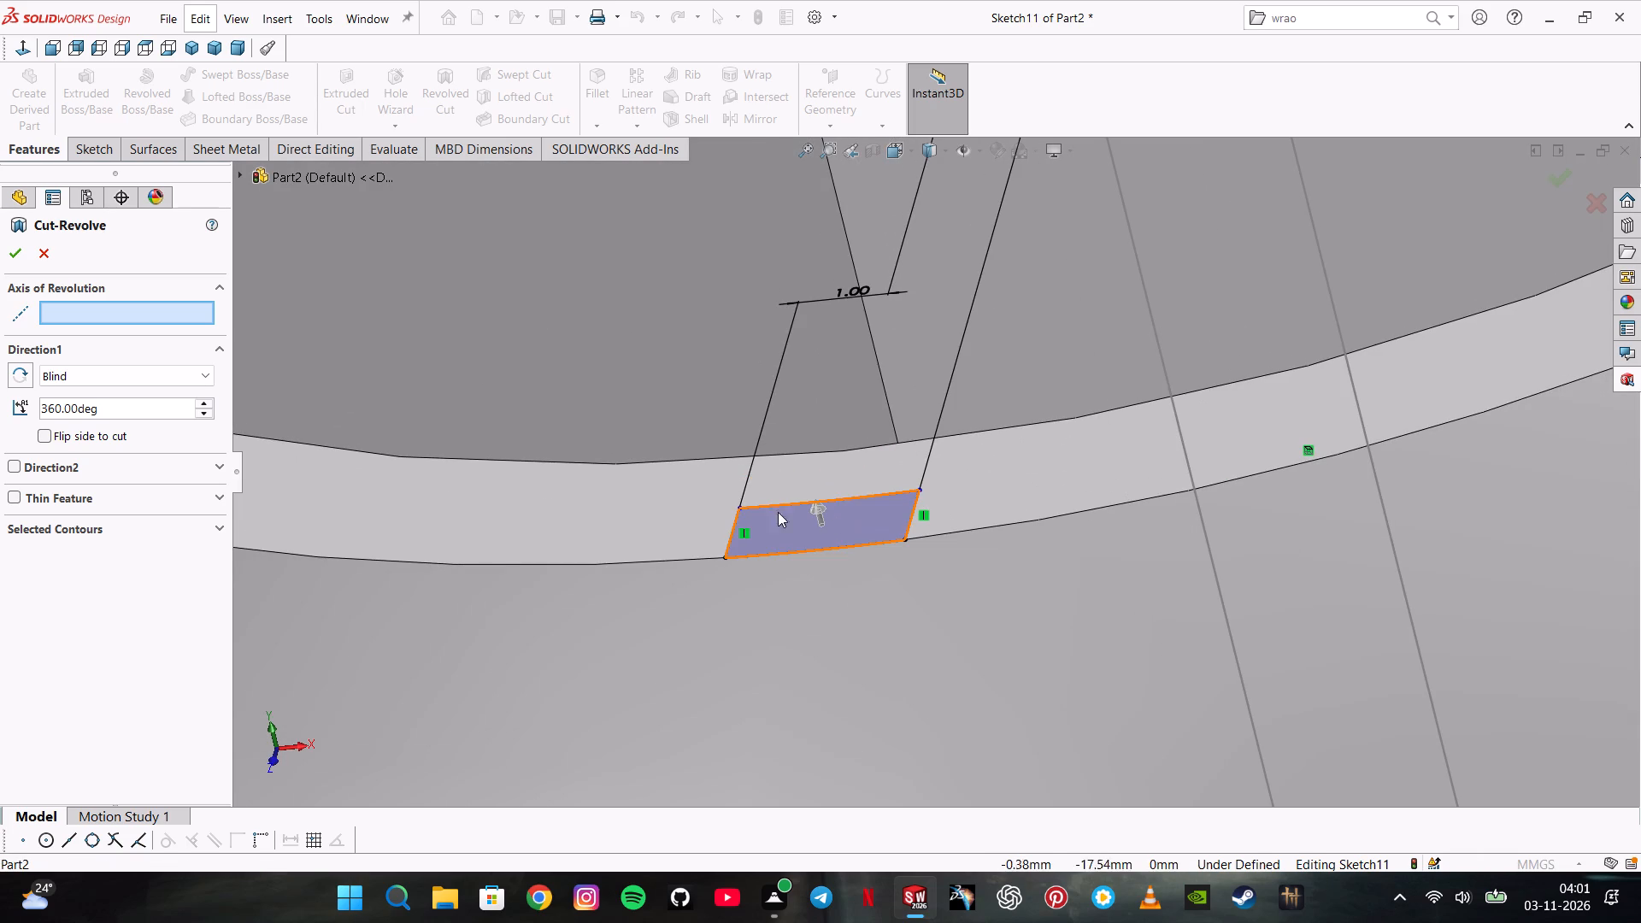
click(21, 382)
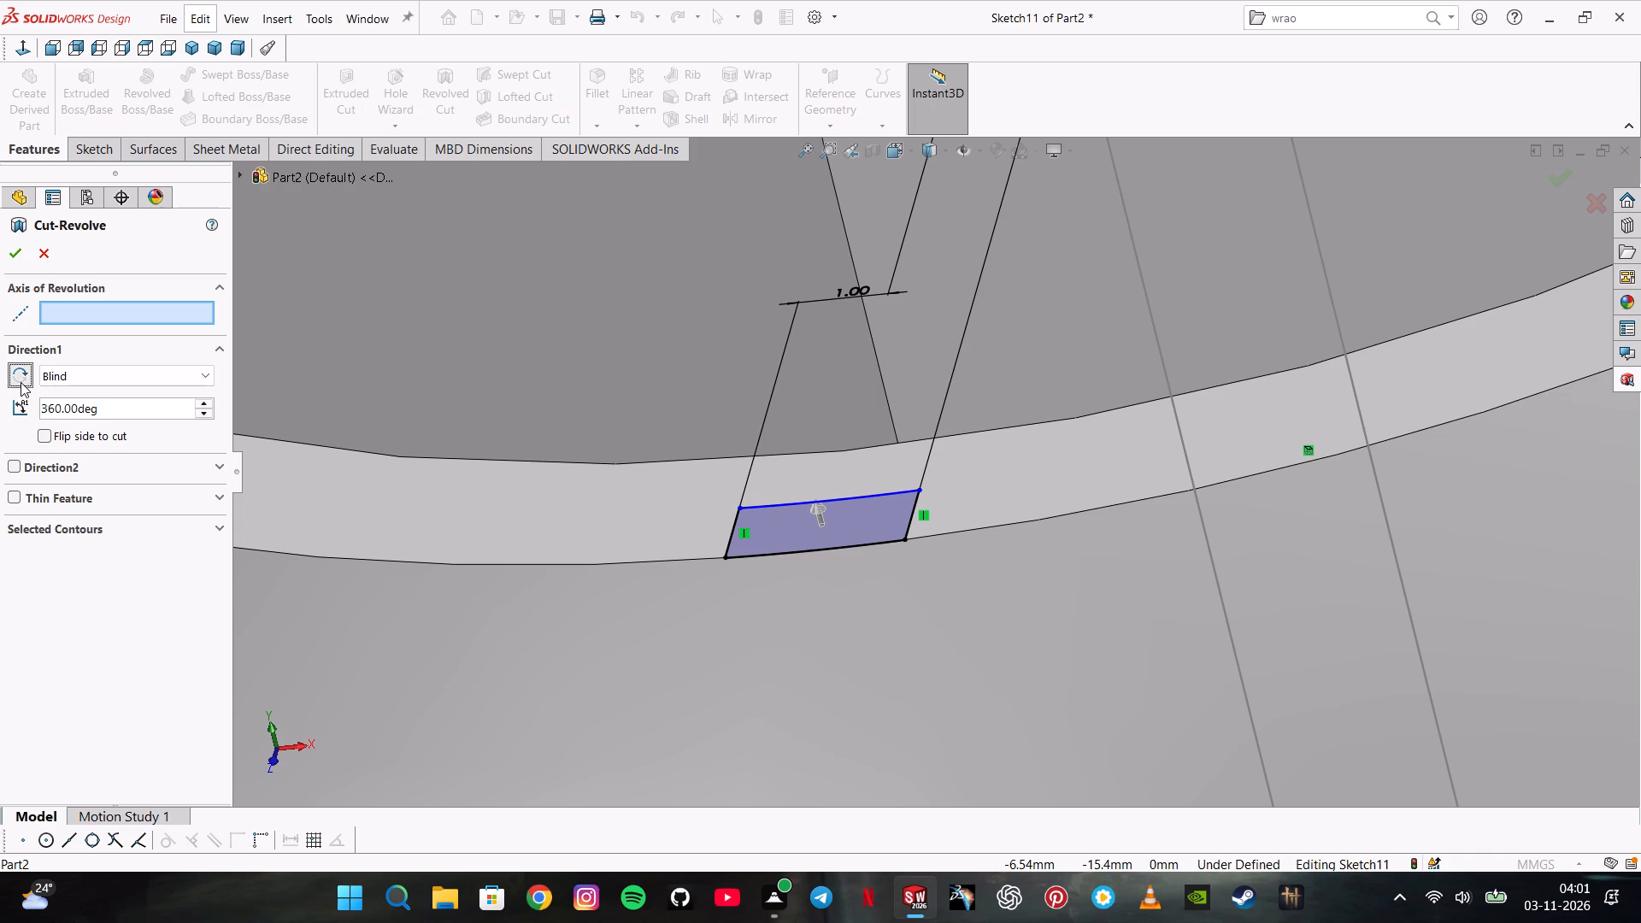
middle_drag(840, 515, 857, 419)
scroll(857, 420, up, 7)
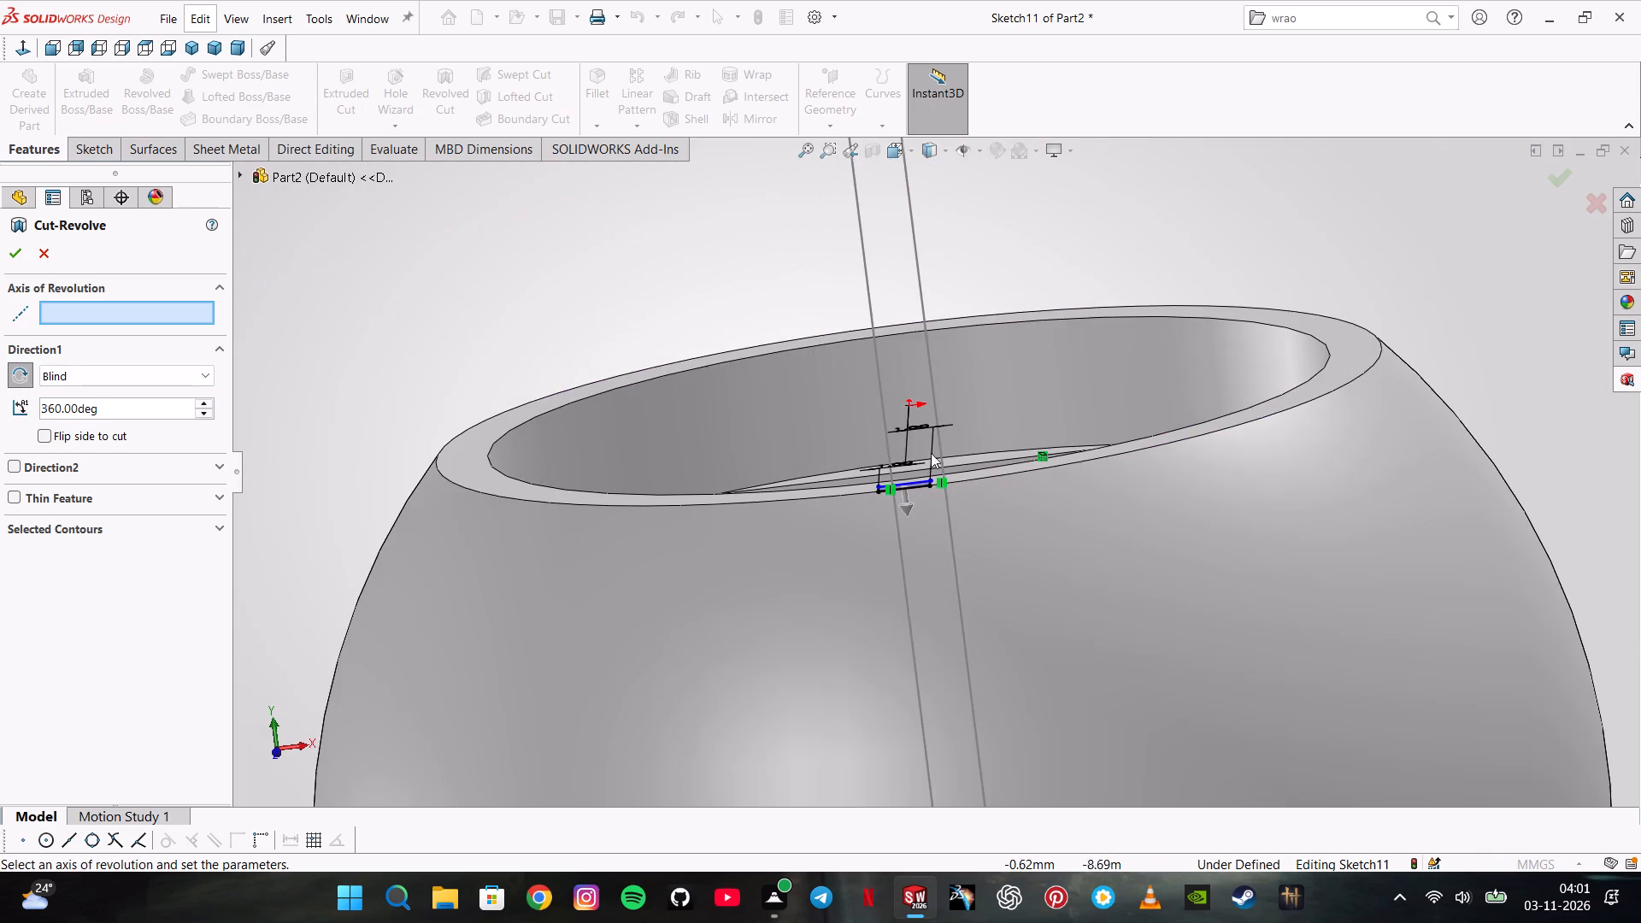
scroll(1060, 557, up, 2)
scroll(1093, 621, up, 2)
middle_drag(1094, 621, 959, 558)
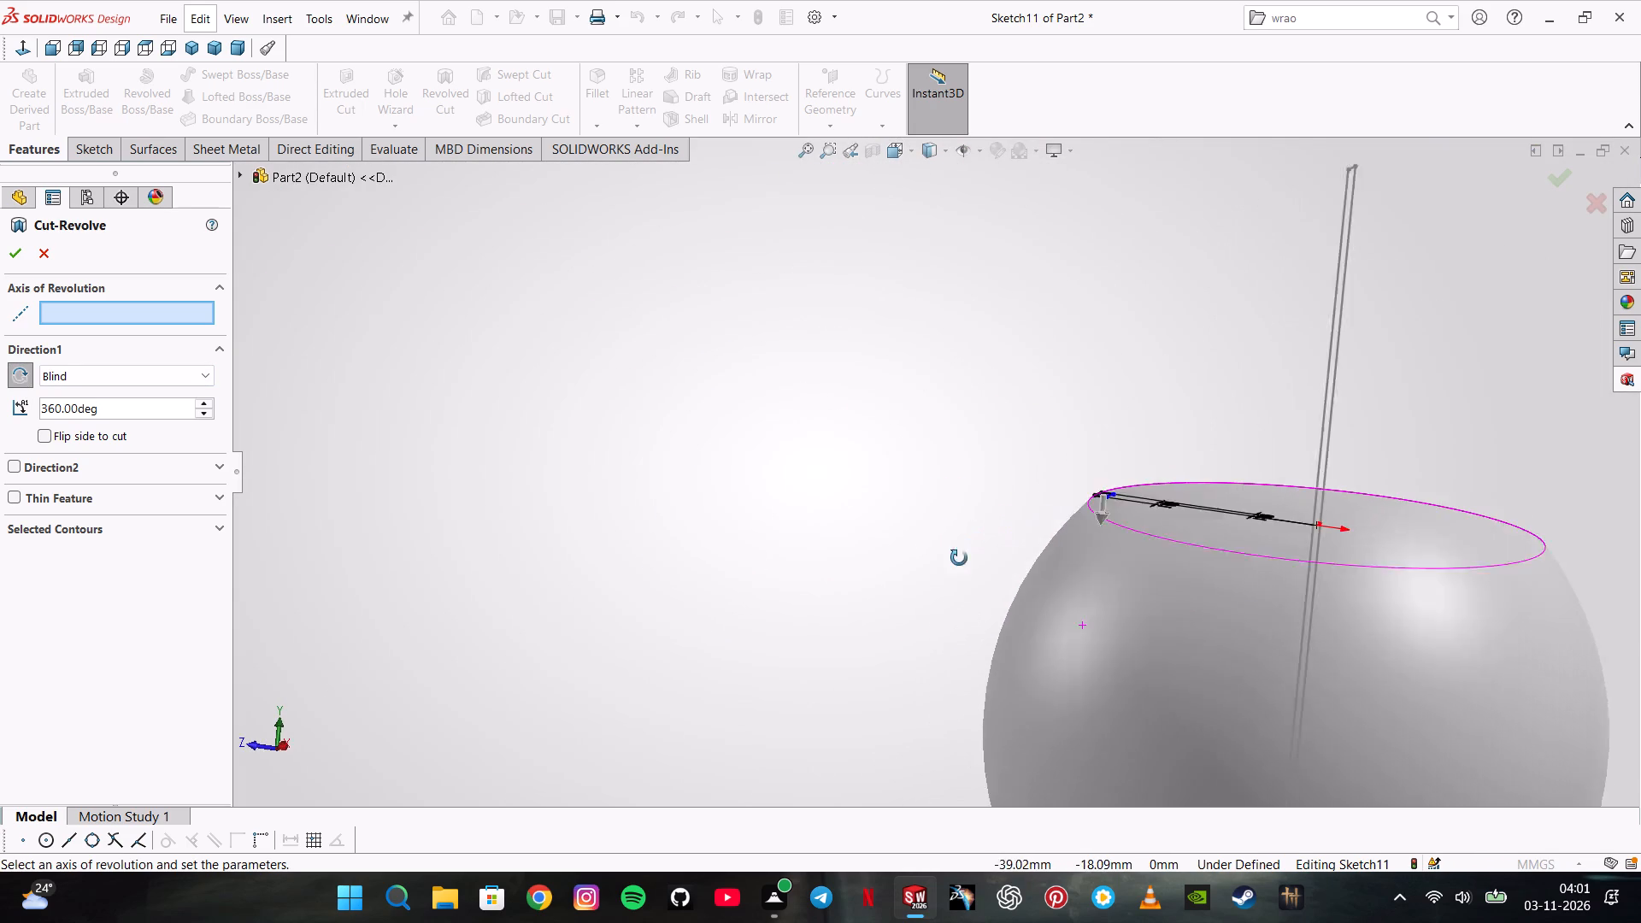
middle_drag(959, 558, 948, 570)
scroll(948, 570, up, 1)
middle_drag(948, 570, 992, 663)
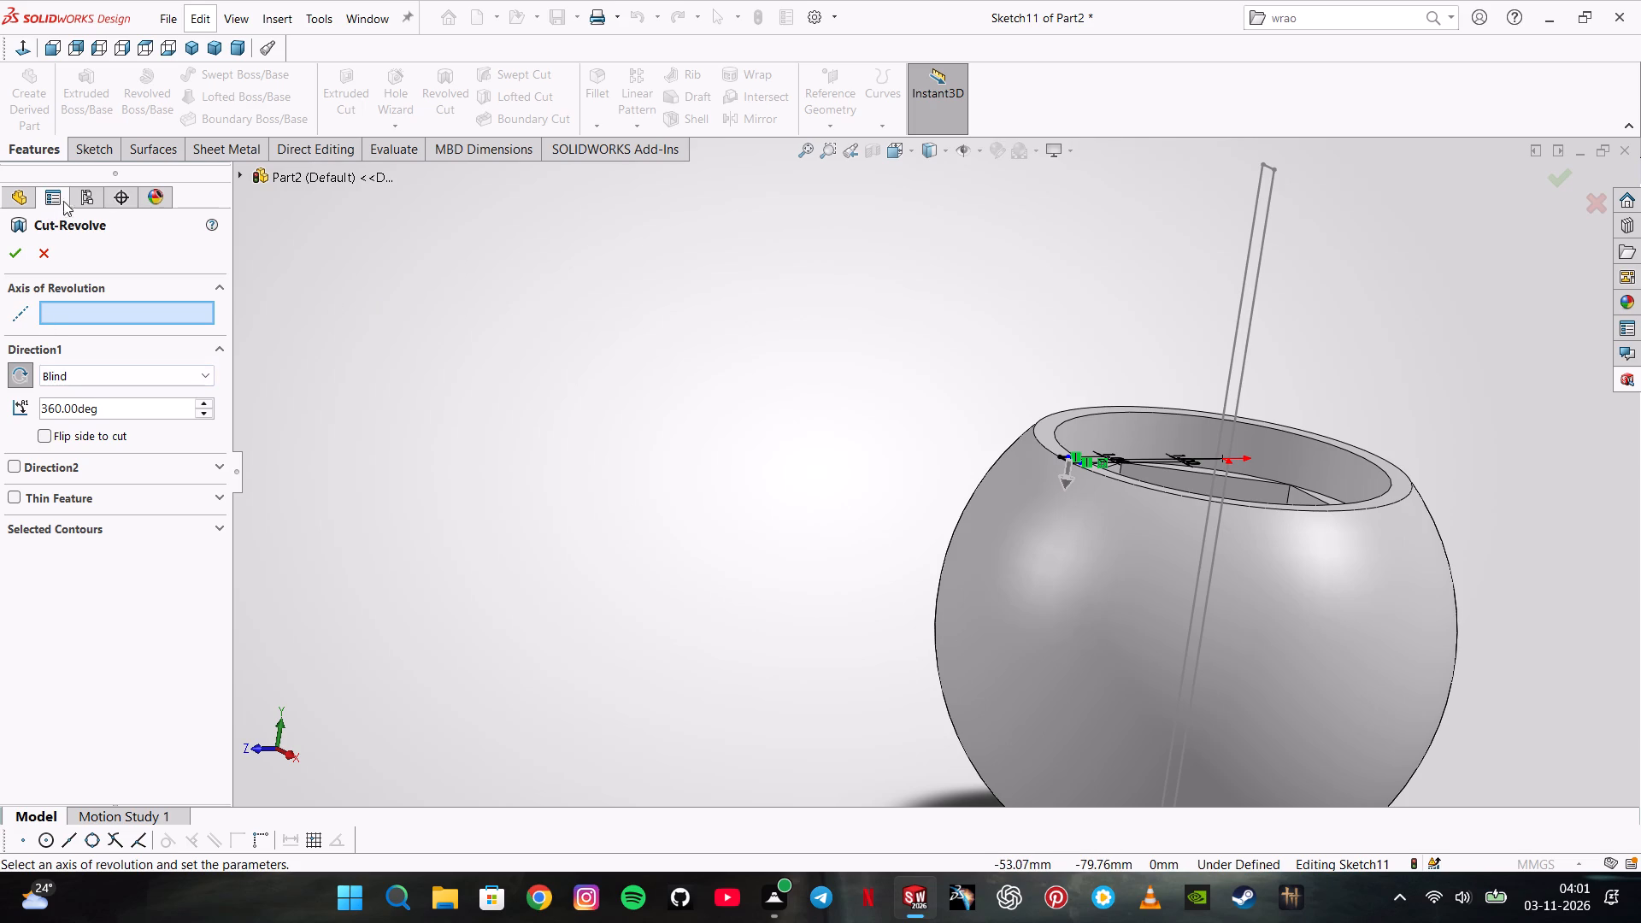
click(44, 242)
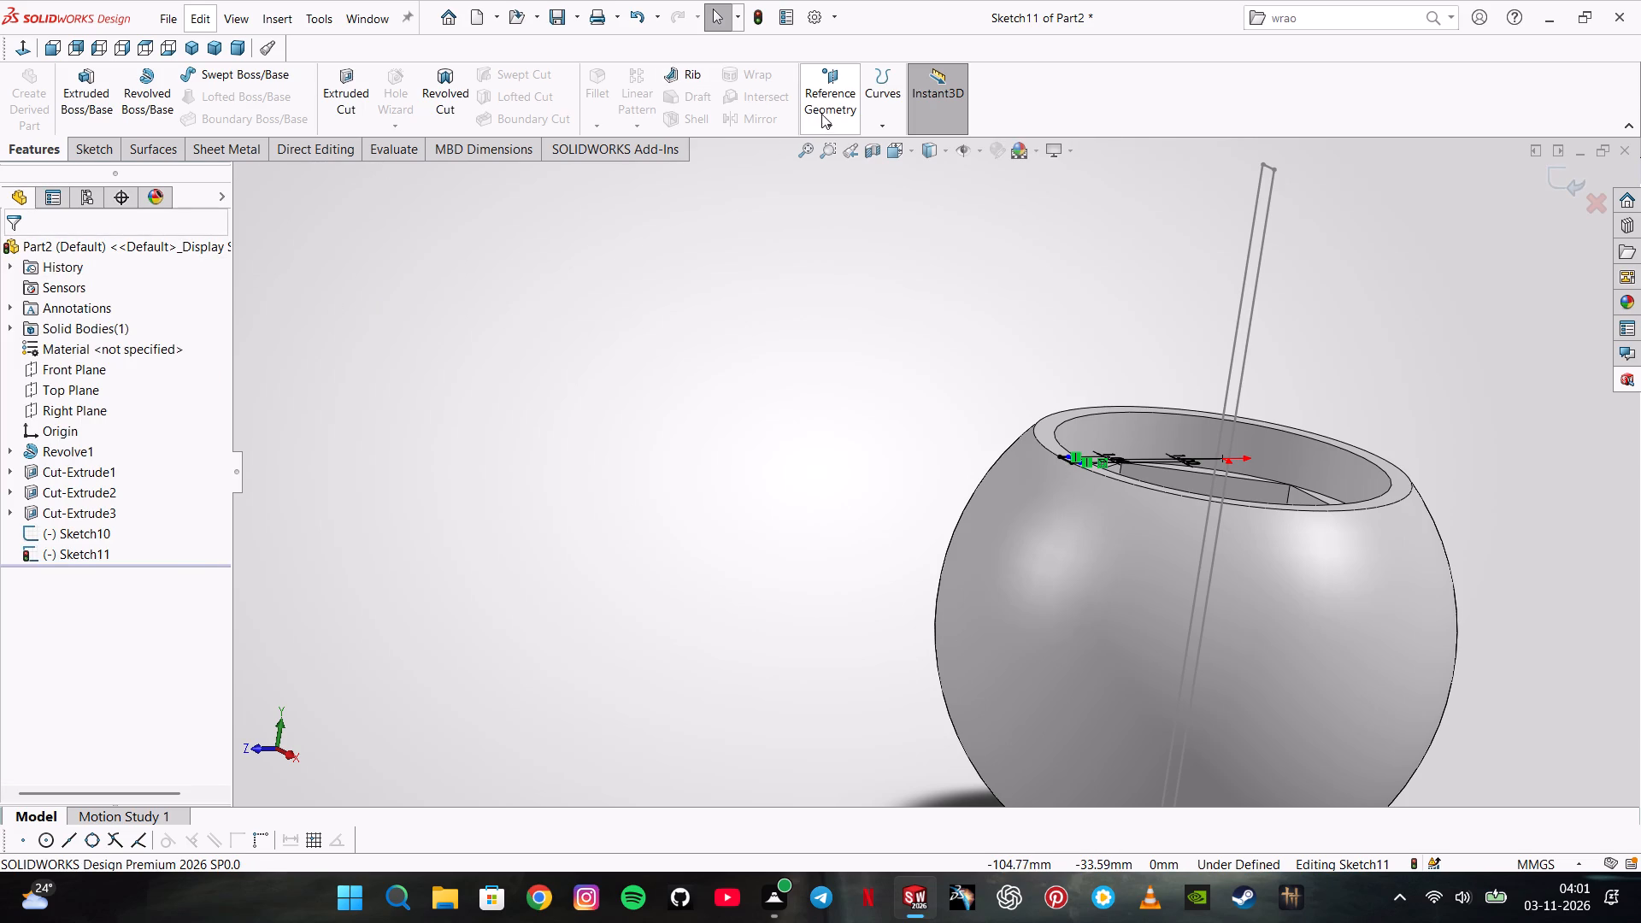
Close the profile sketch and create a reference axis through the intersection of the Front Plane and Right Plane.
click(821, 114)
click(97, 147)
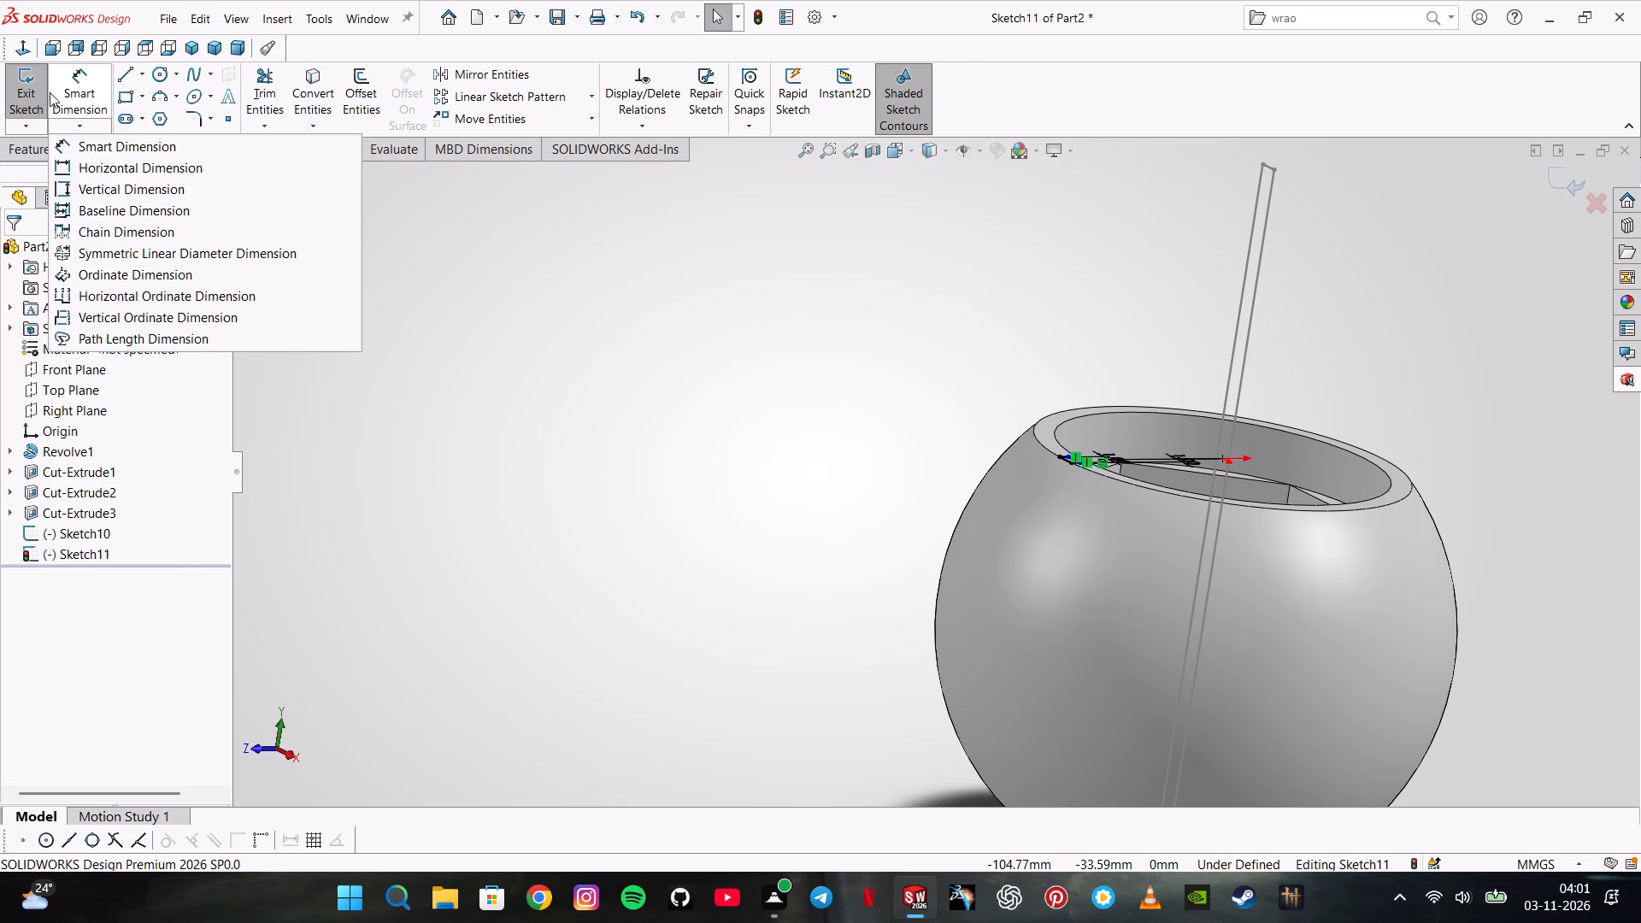
click(32, 88)
click(42, 151)
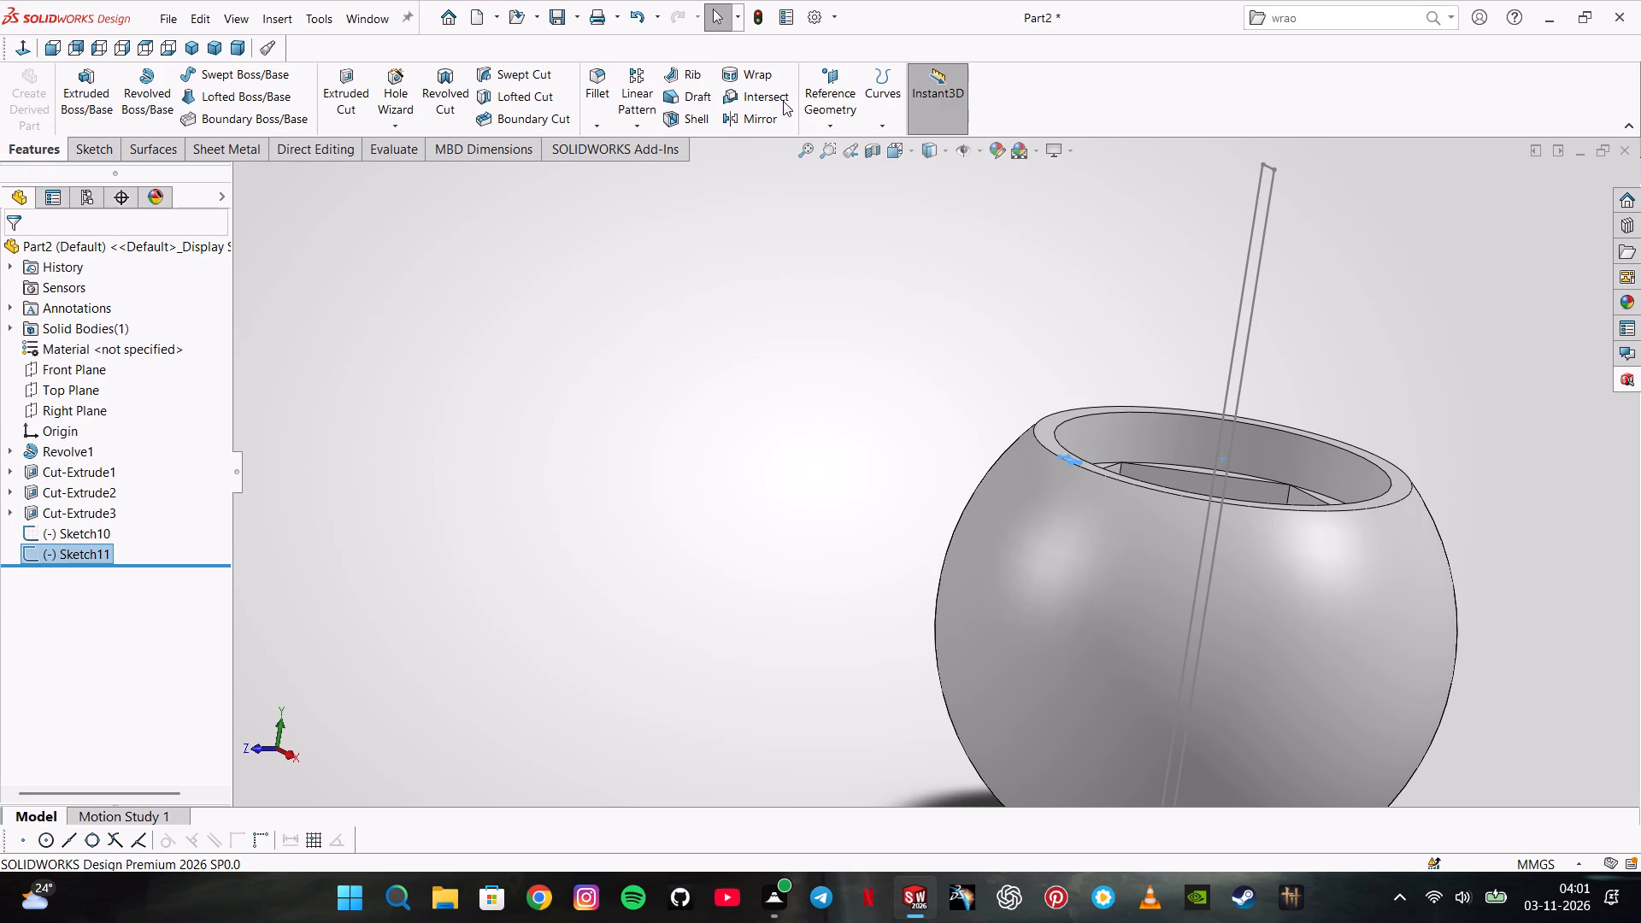
click(810, 126)
click(836, 168)
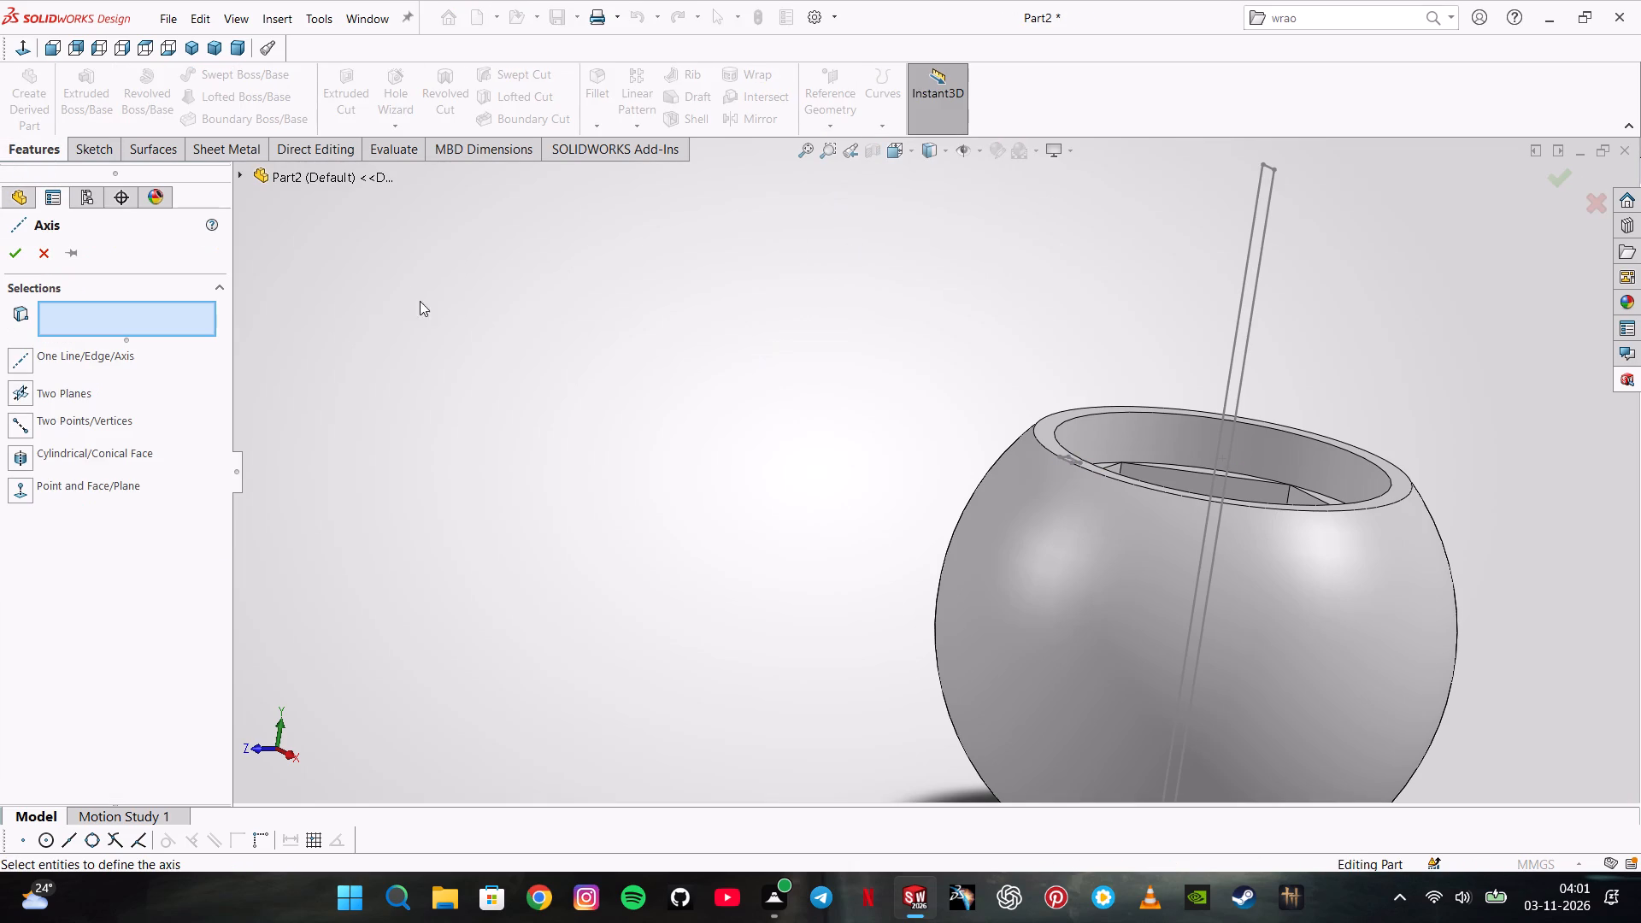
click(244, 173)
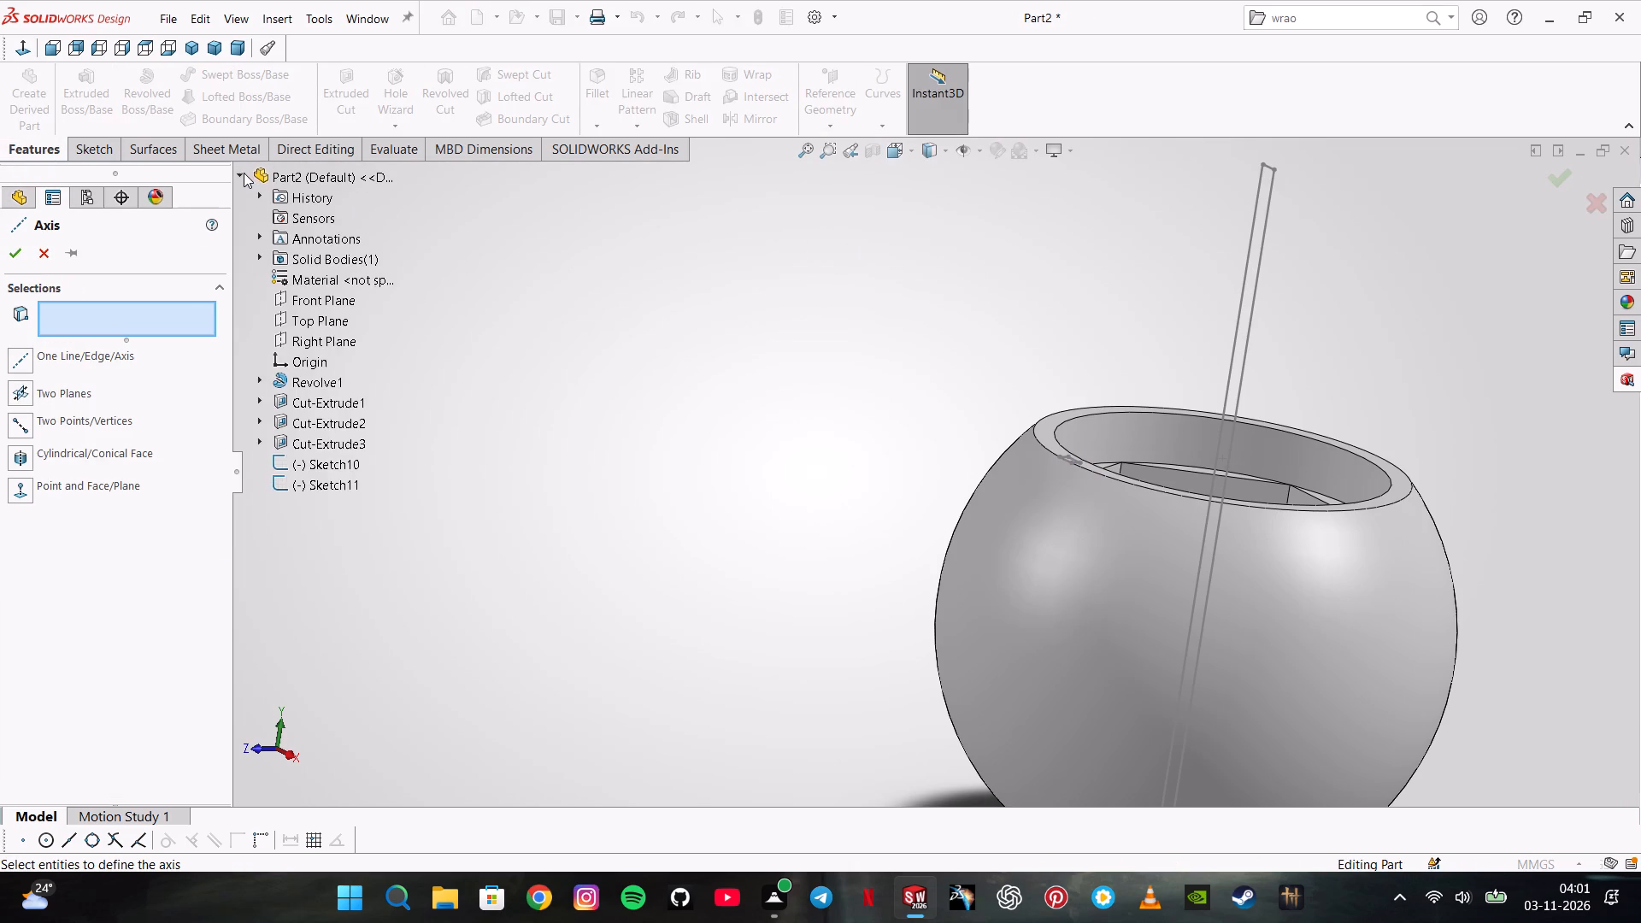
click(68, 403)
click(315, 290)
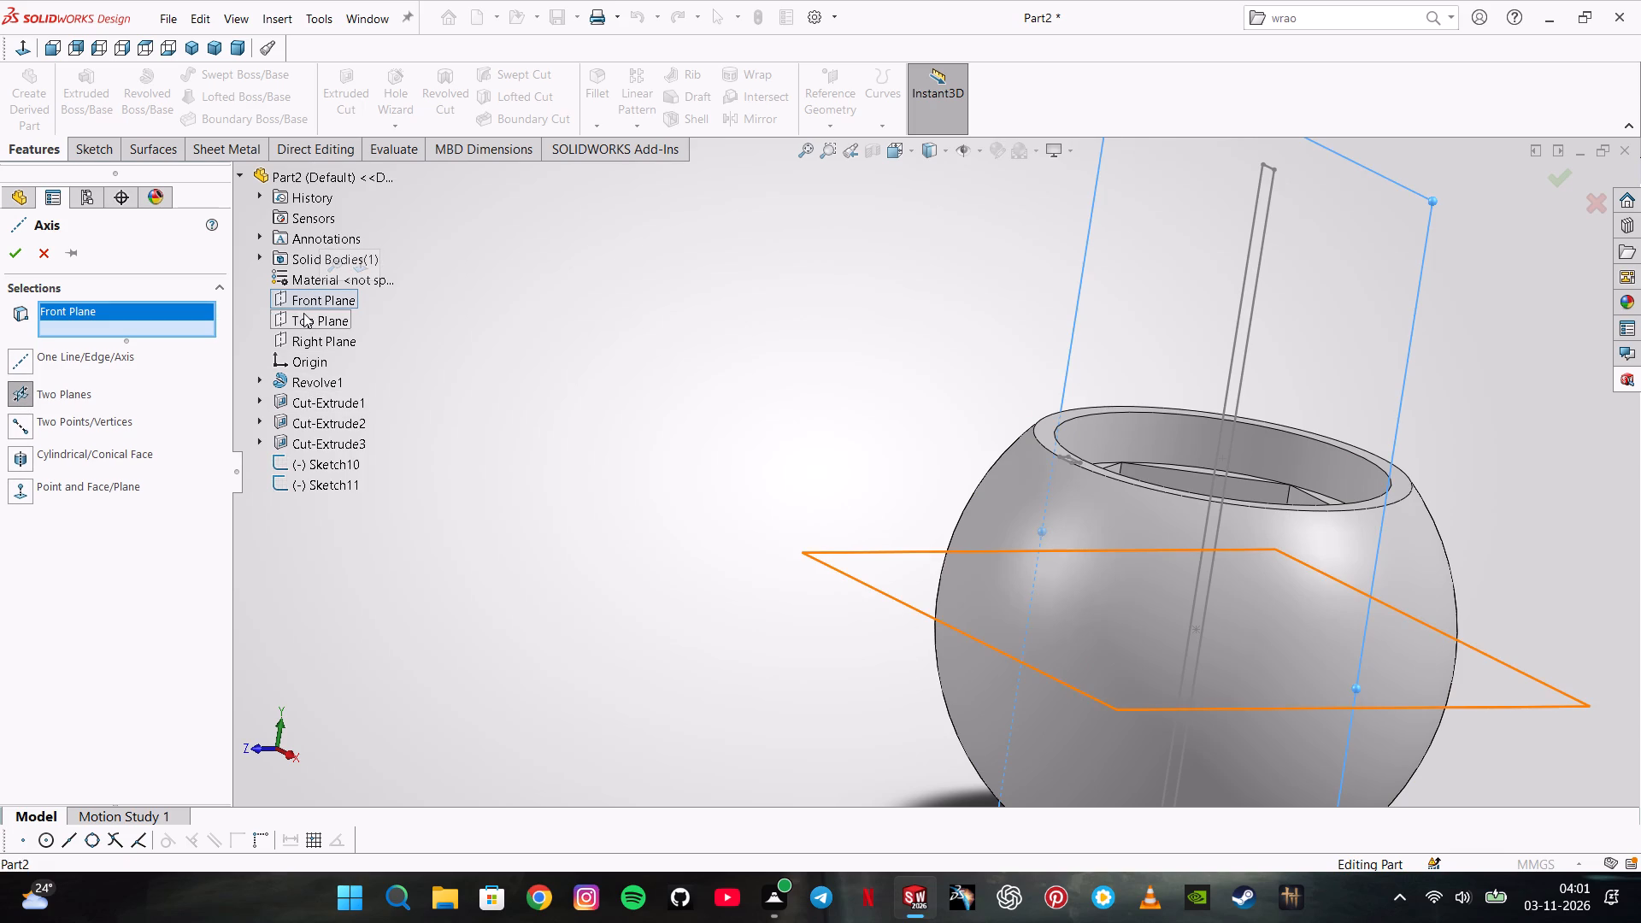
click(303, 313)
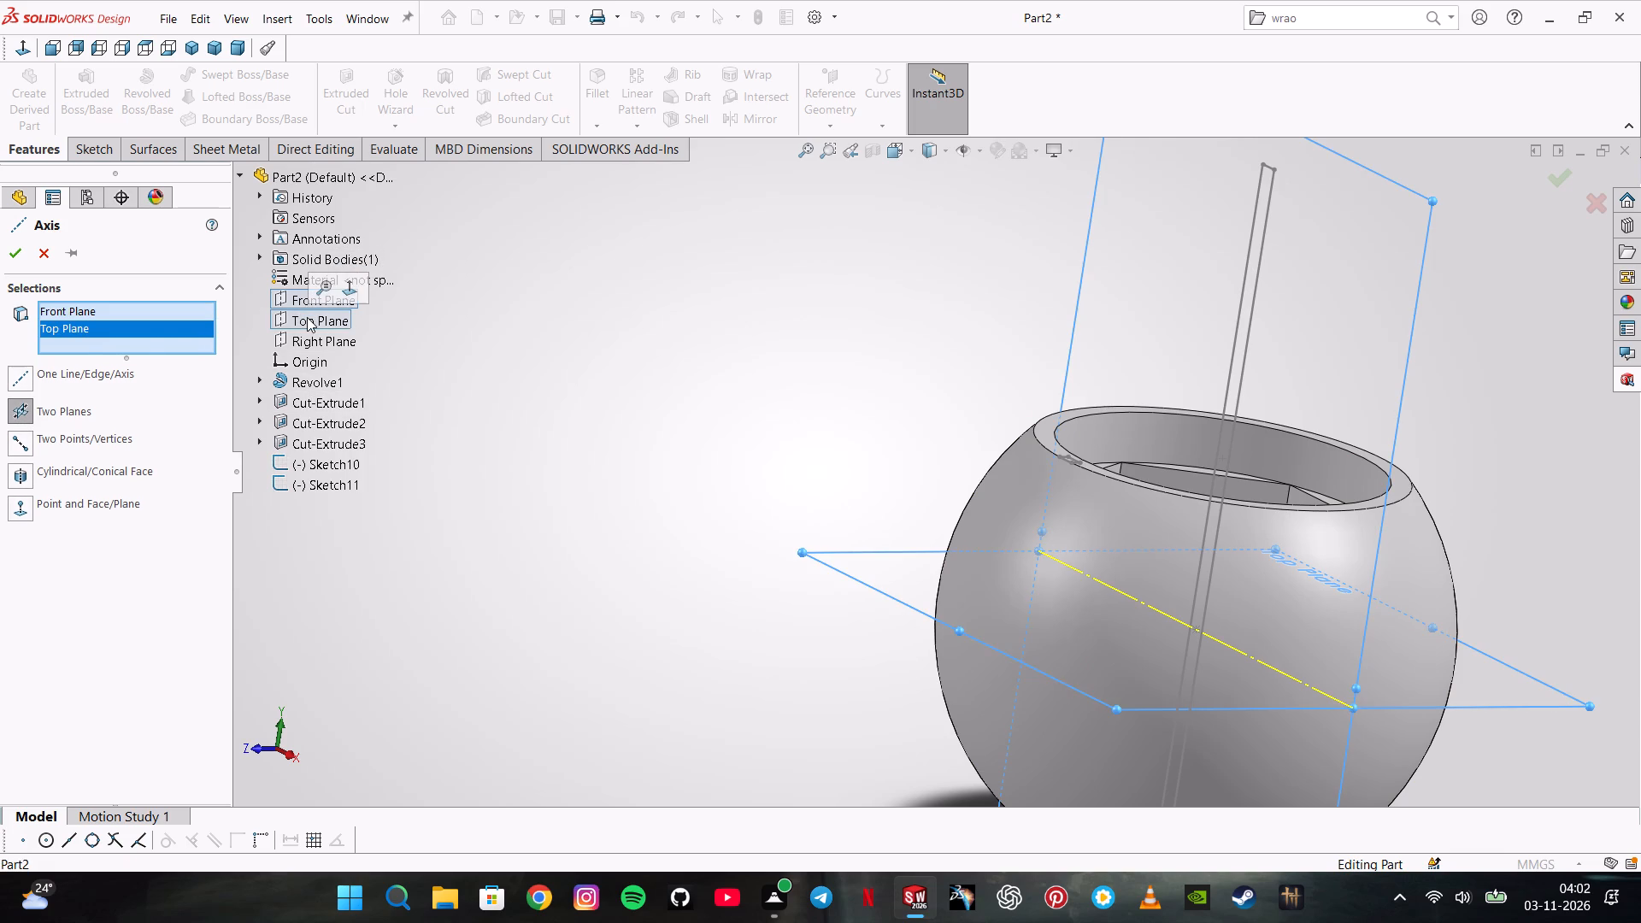
right_click(146, 331)
click(158, 363)
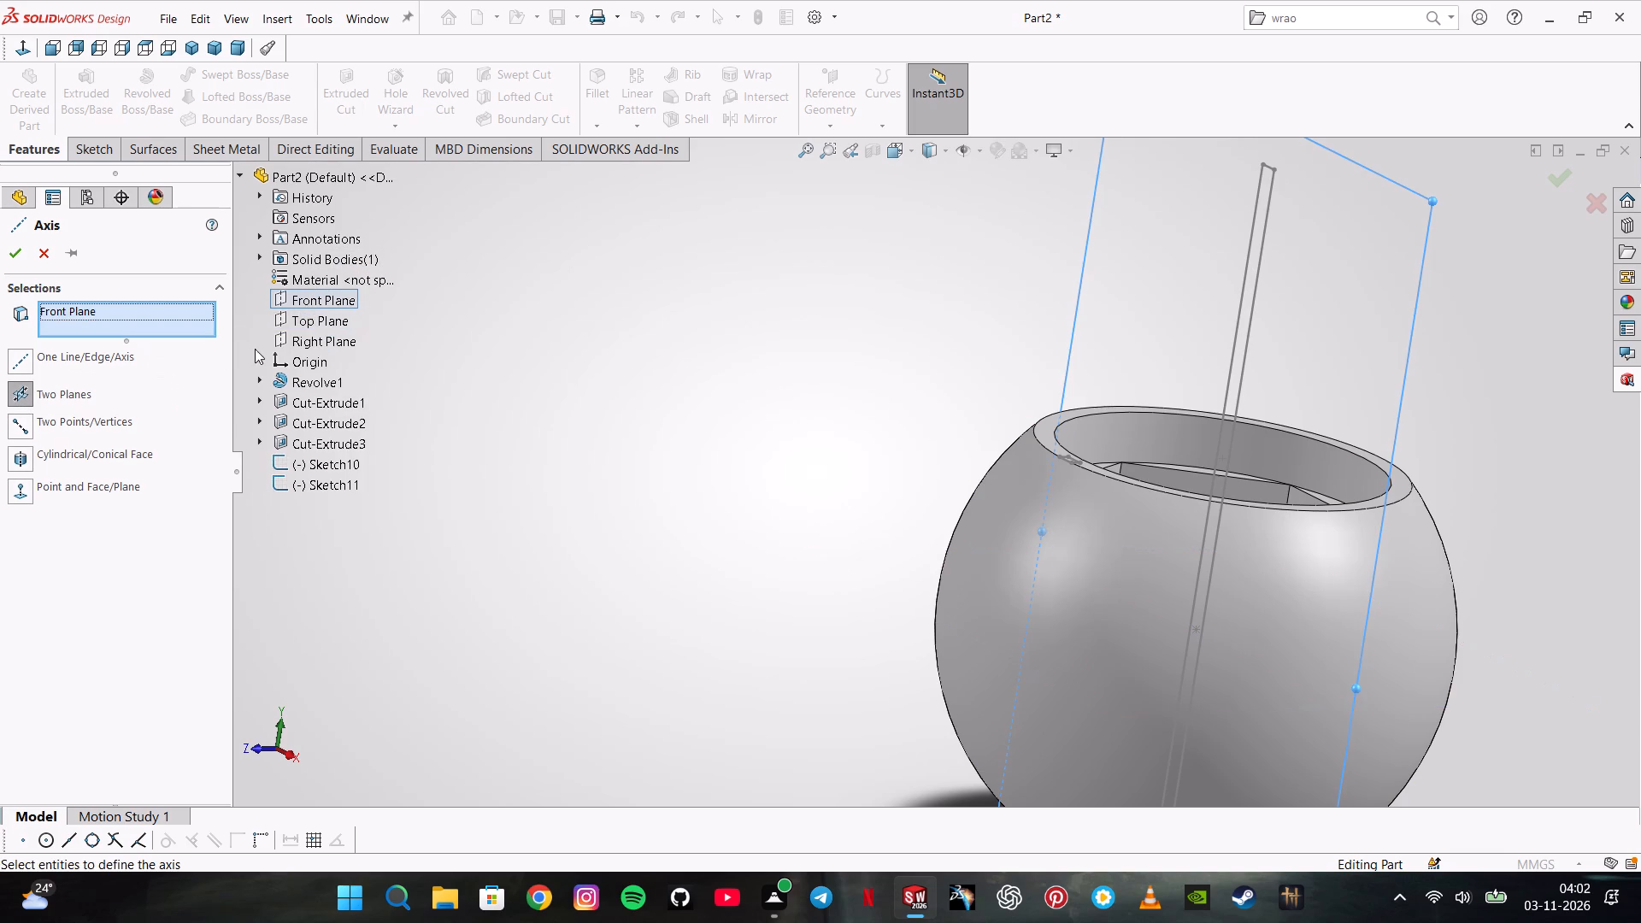
click(295, 333)
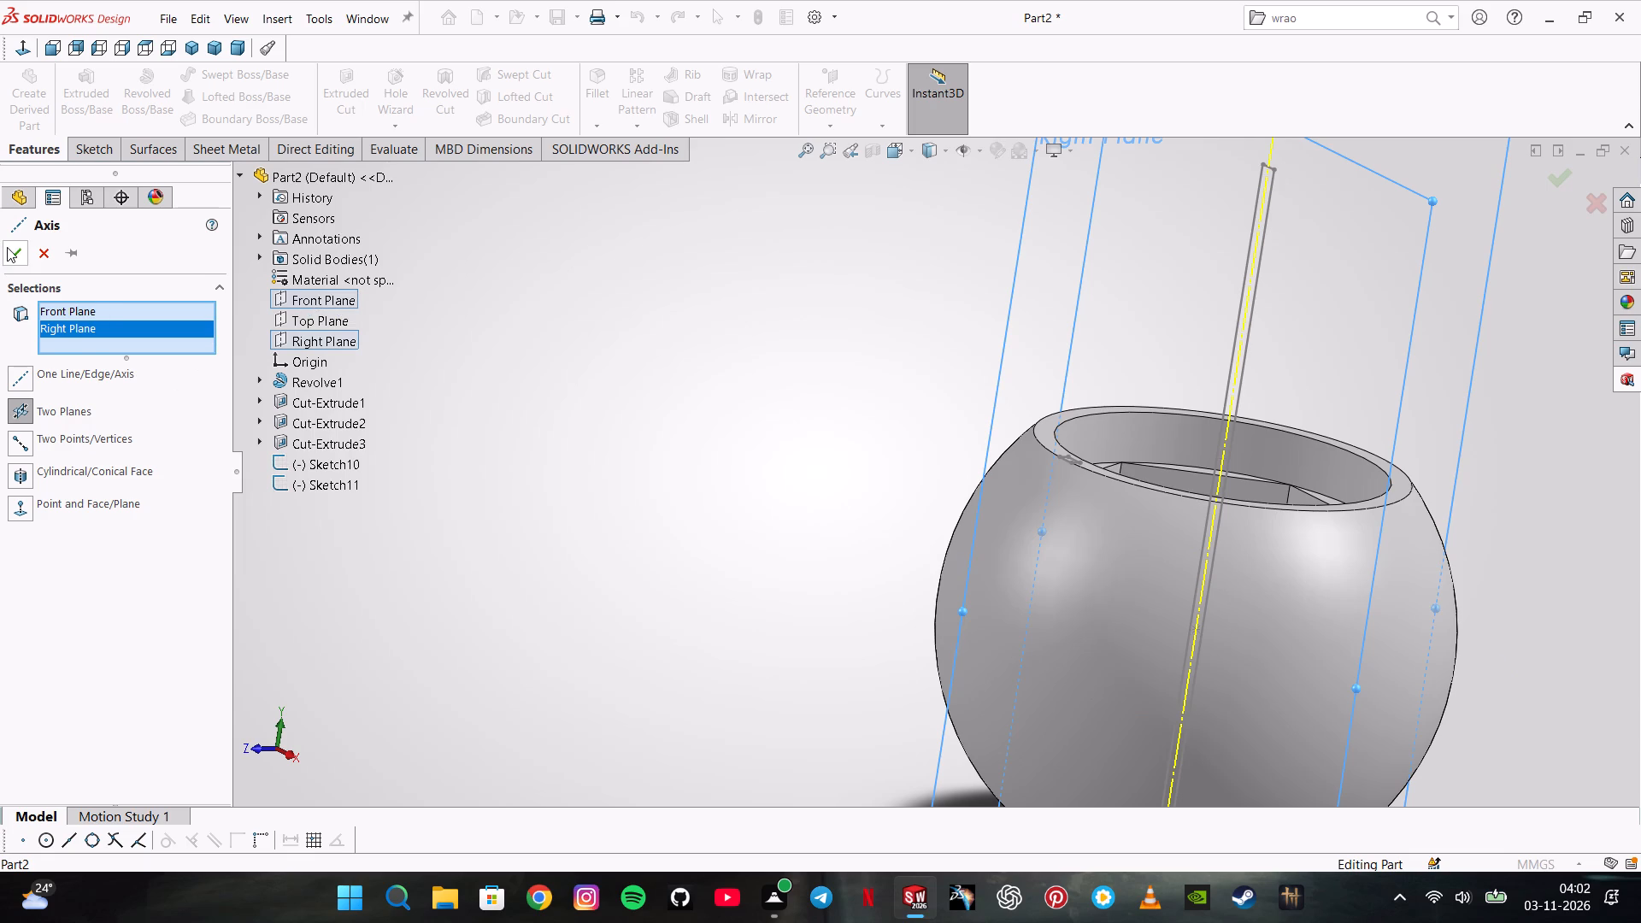
click(7, 247)
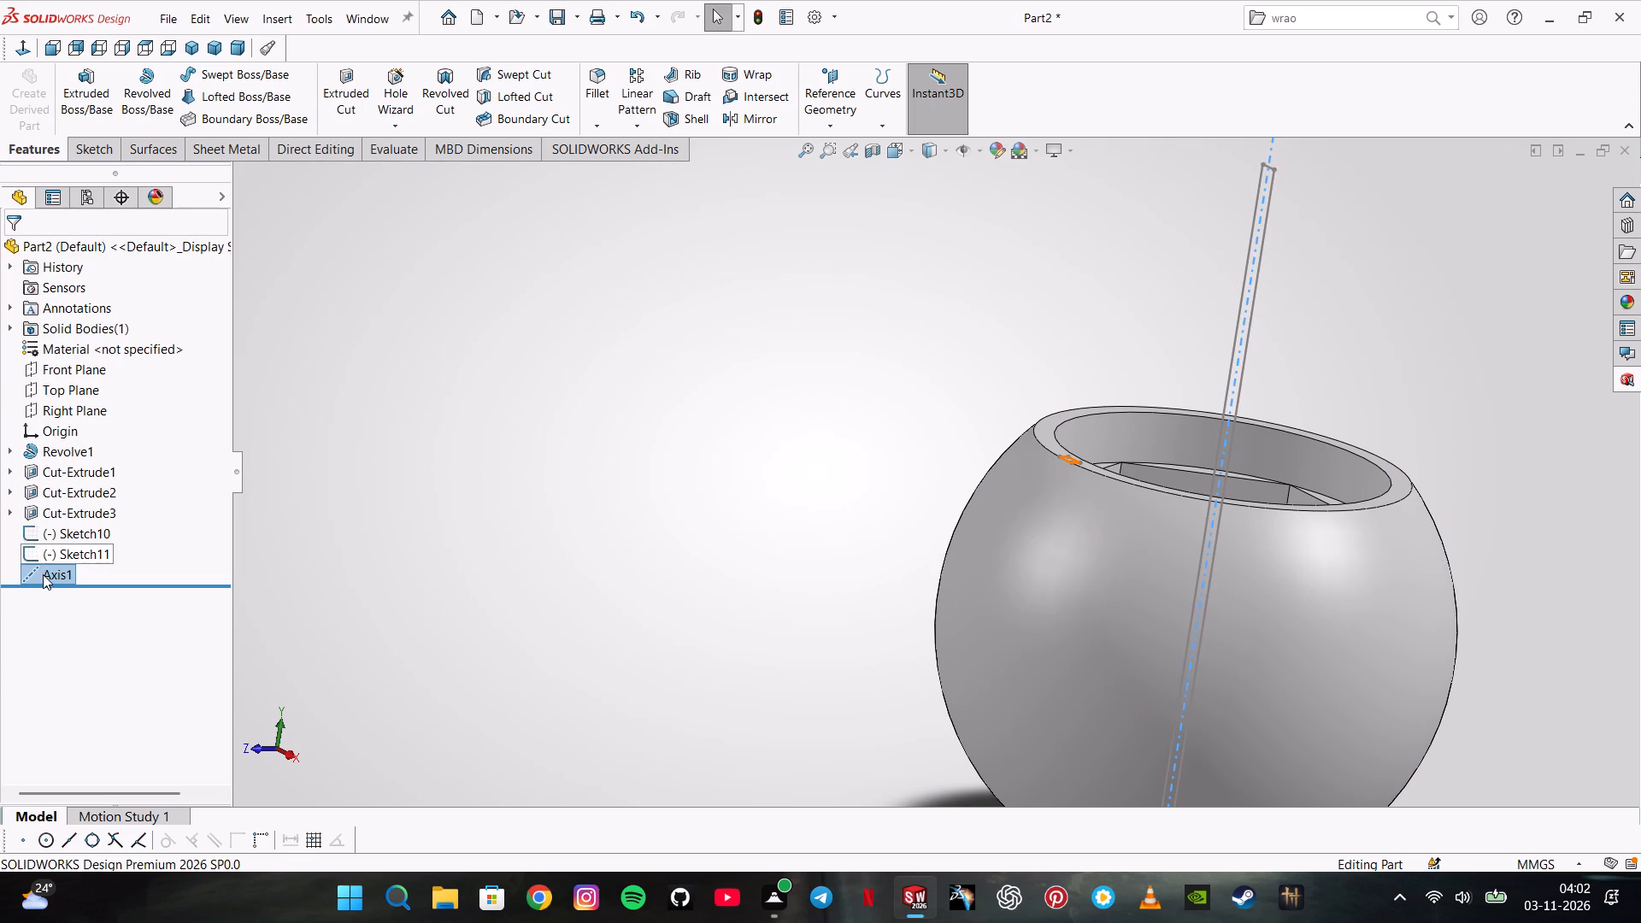
Move the reference axis above Sketch11 in the feature order.
drag(43, 574, 56, 537)
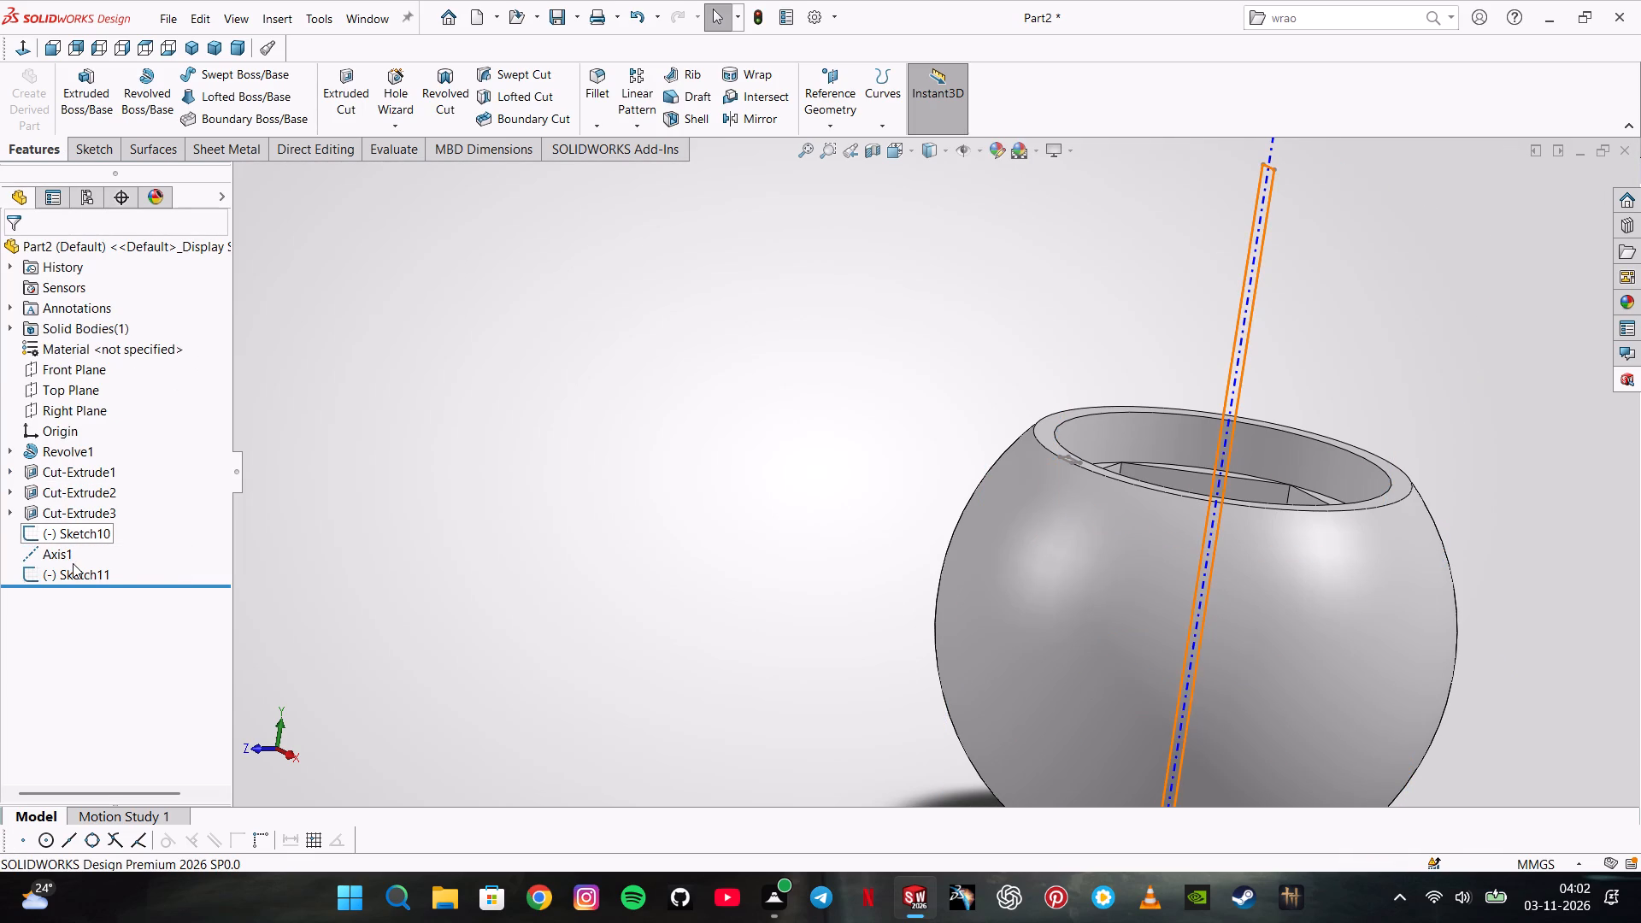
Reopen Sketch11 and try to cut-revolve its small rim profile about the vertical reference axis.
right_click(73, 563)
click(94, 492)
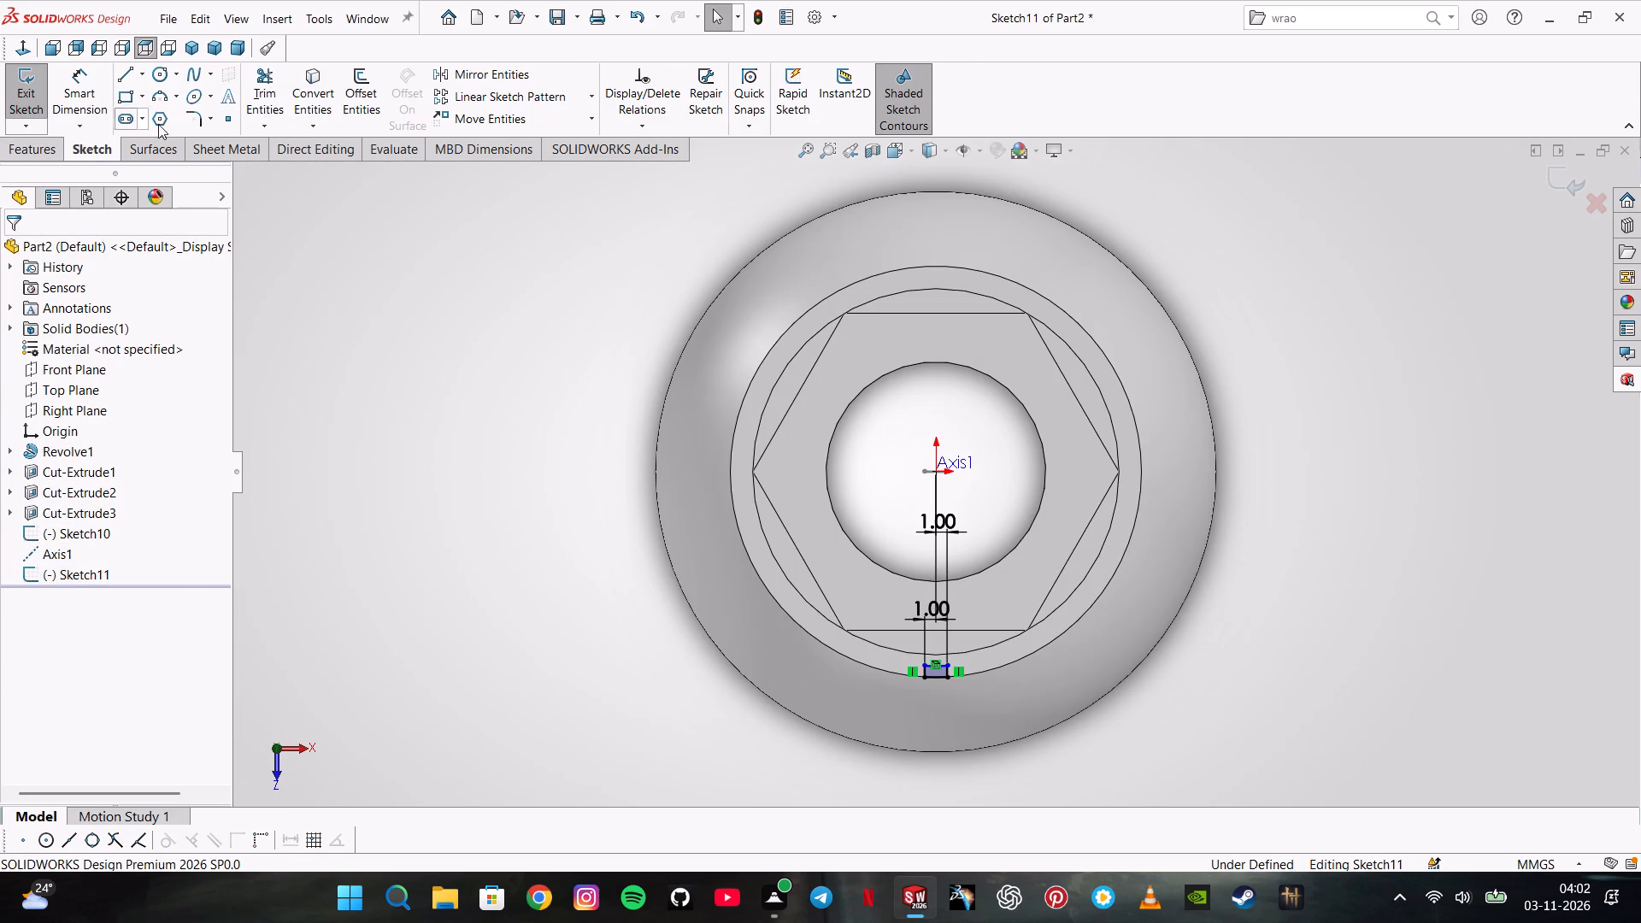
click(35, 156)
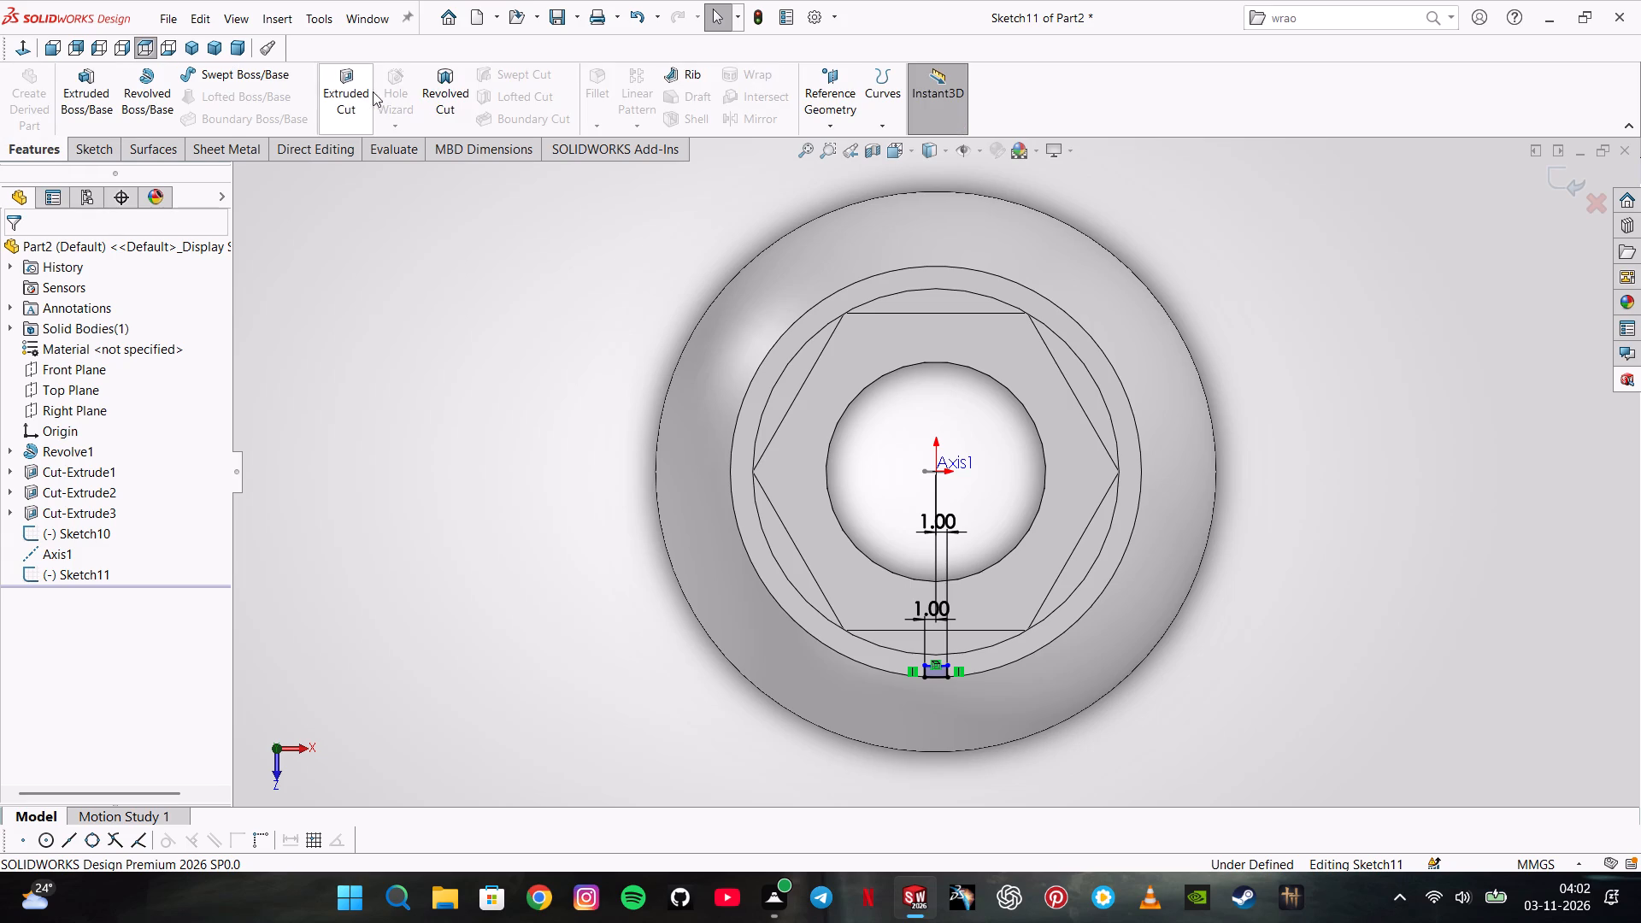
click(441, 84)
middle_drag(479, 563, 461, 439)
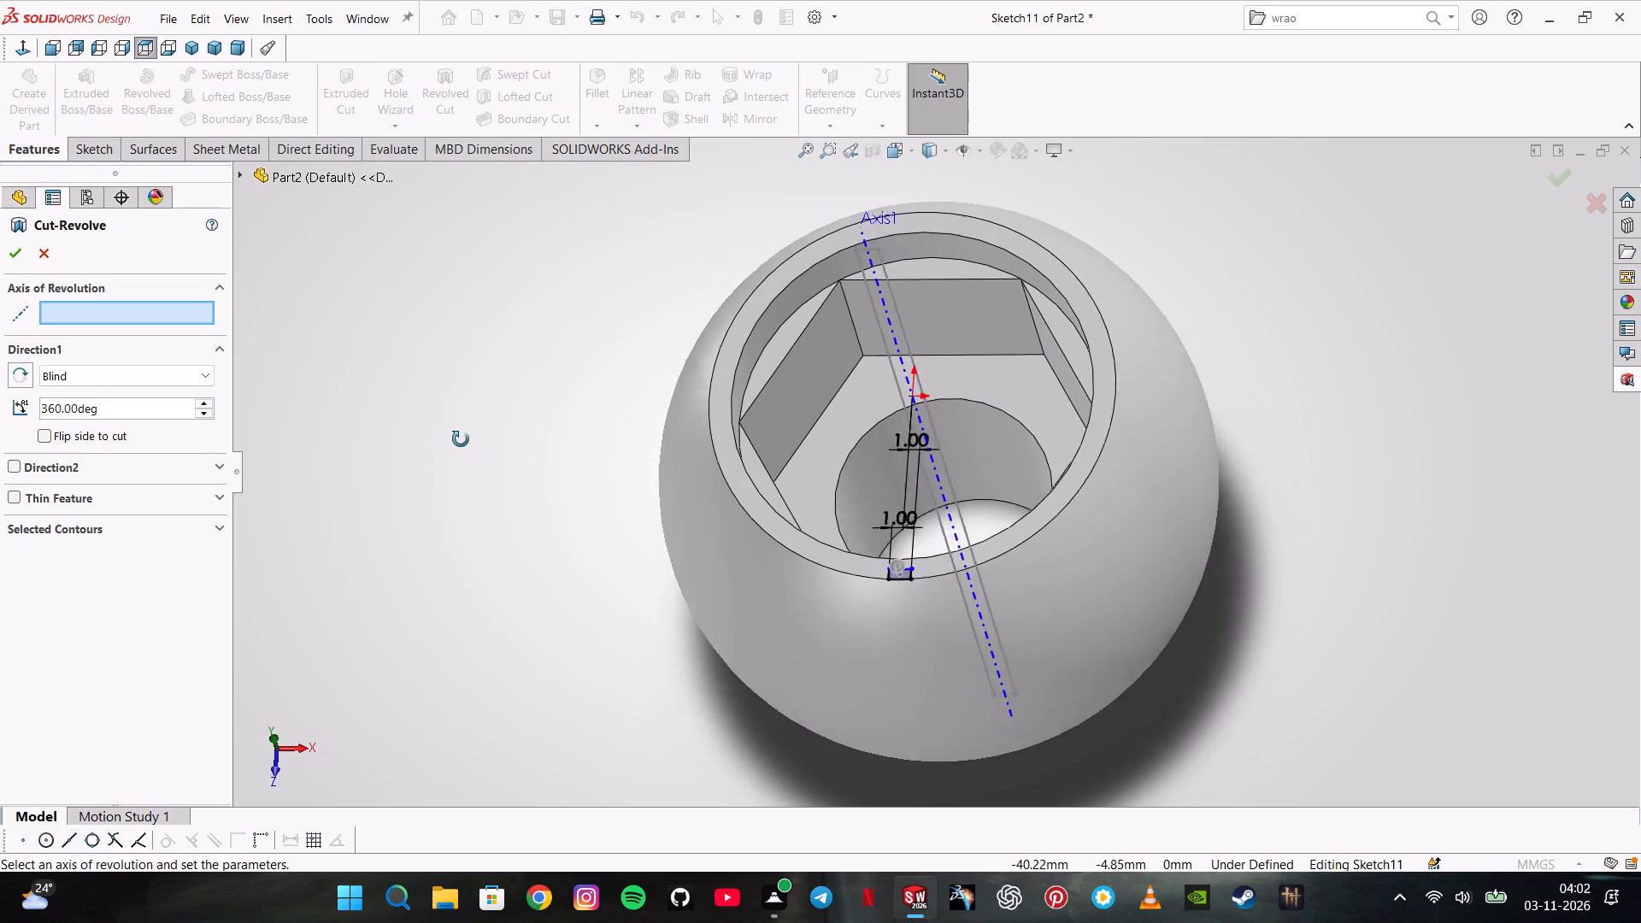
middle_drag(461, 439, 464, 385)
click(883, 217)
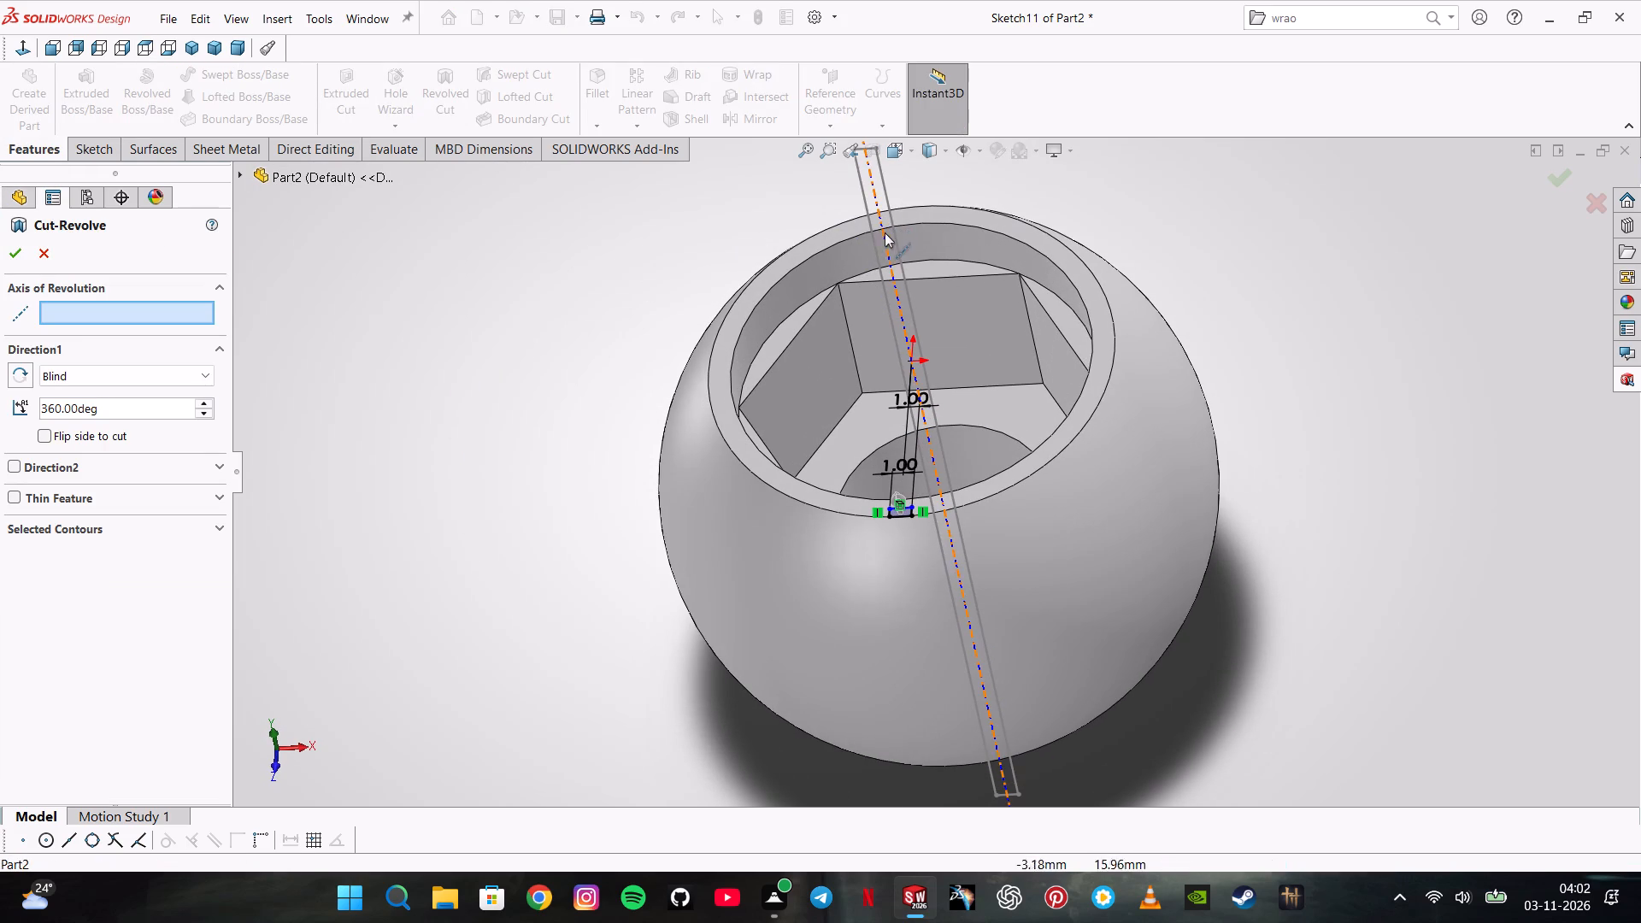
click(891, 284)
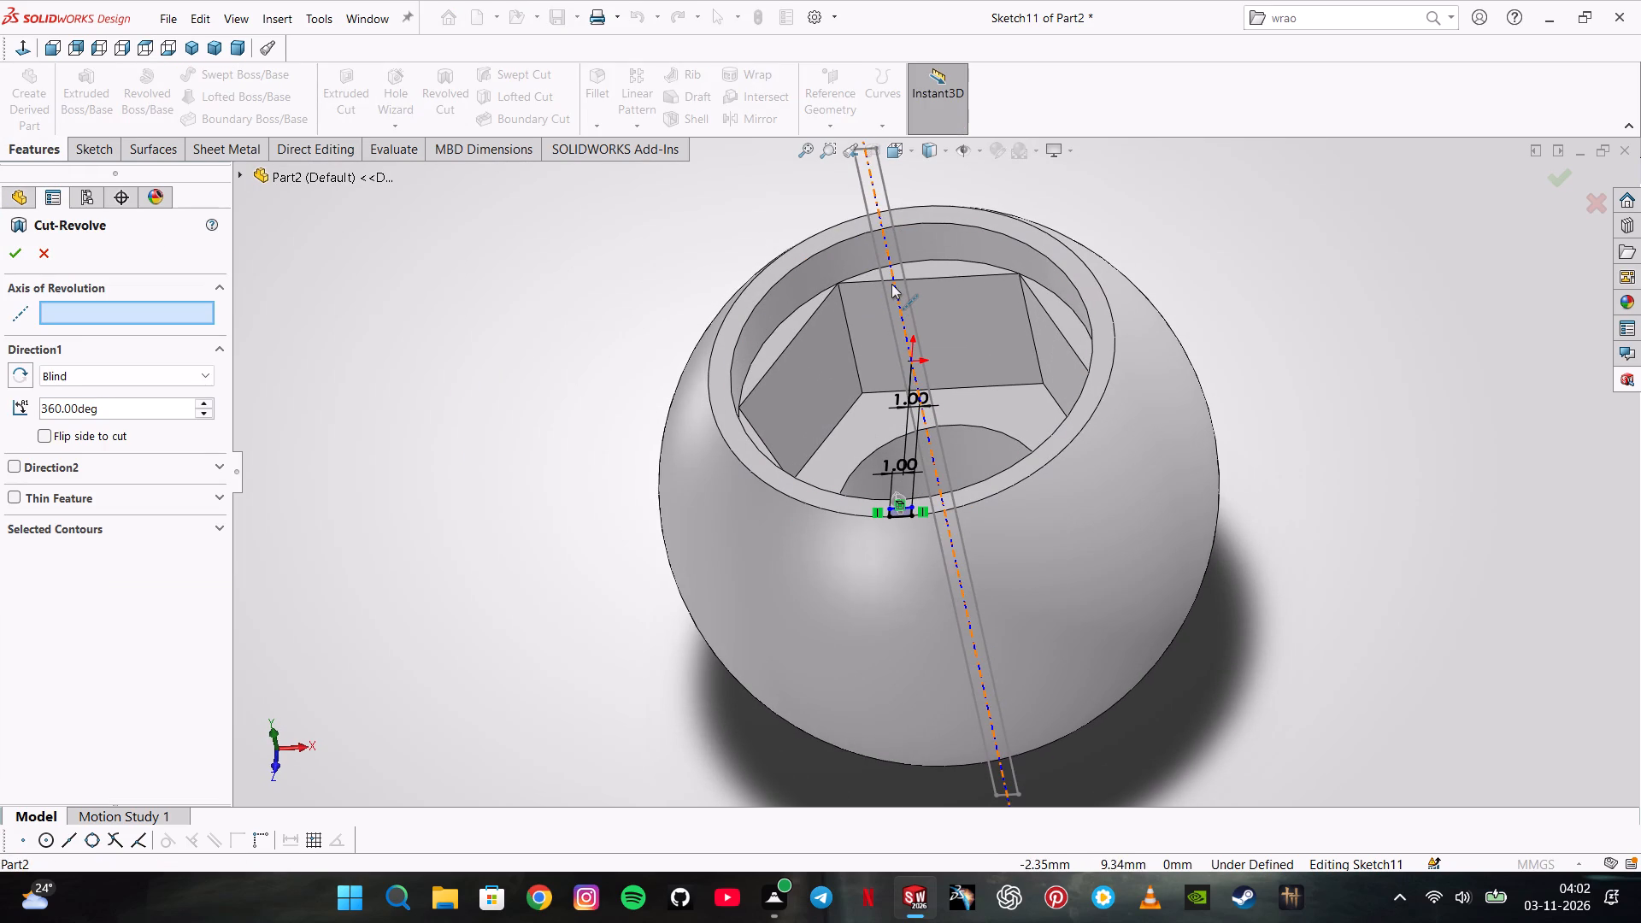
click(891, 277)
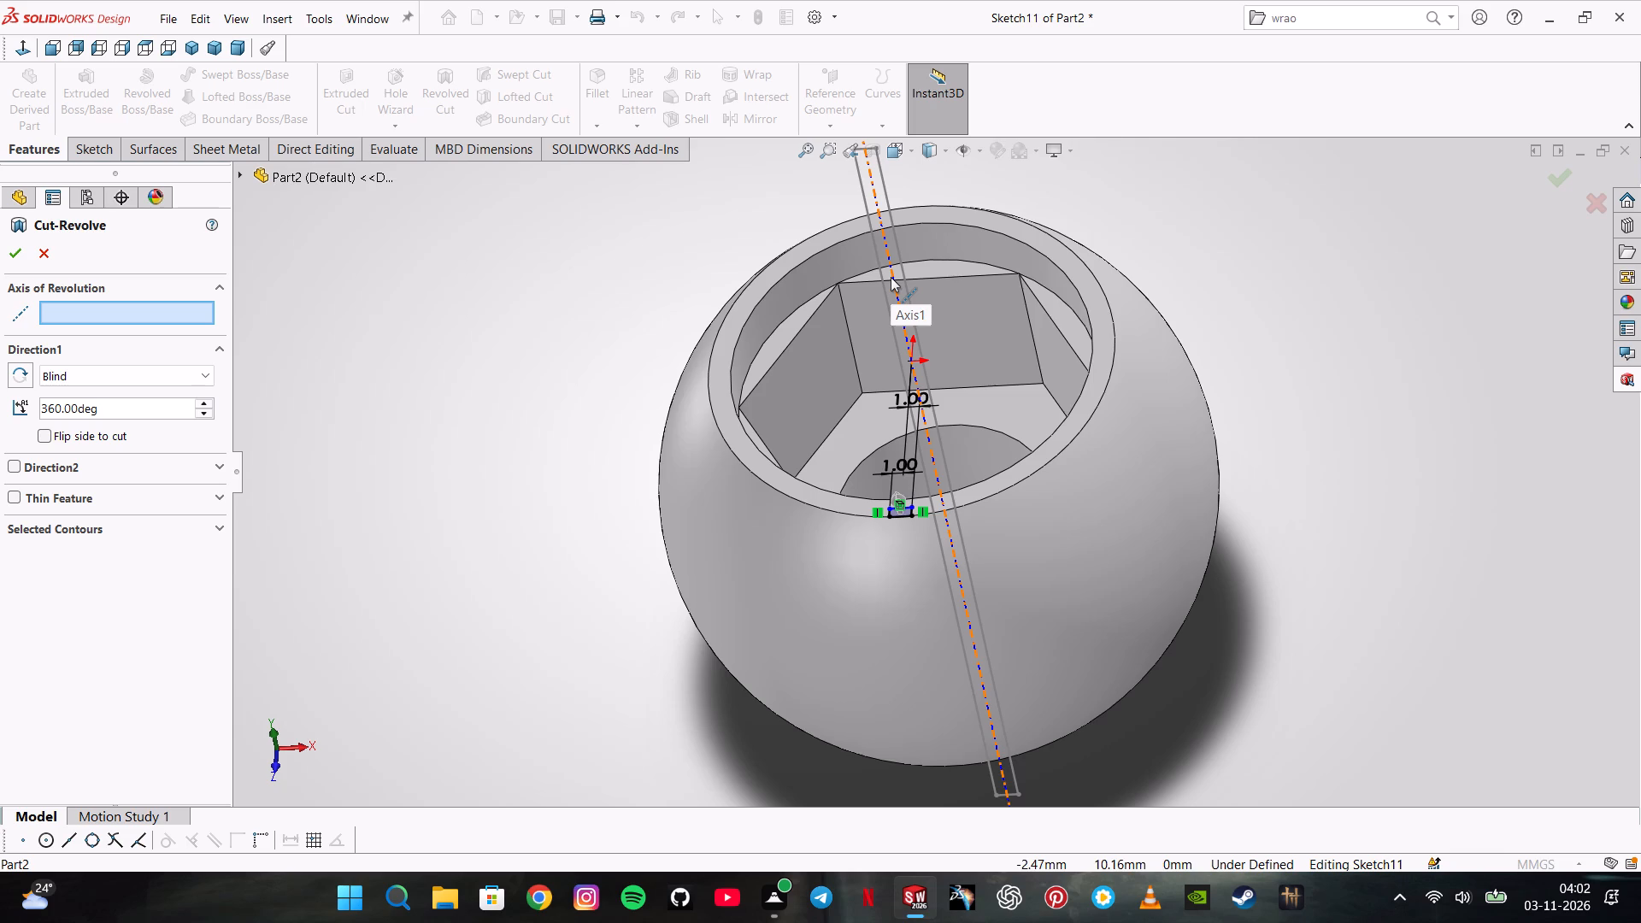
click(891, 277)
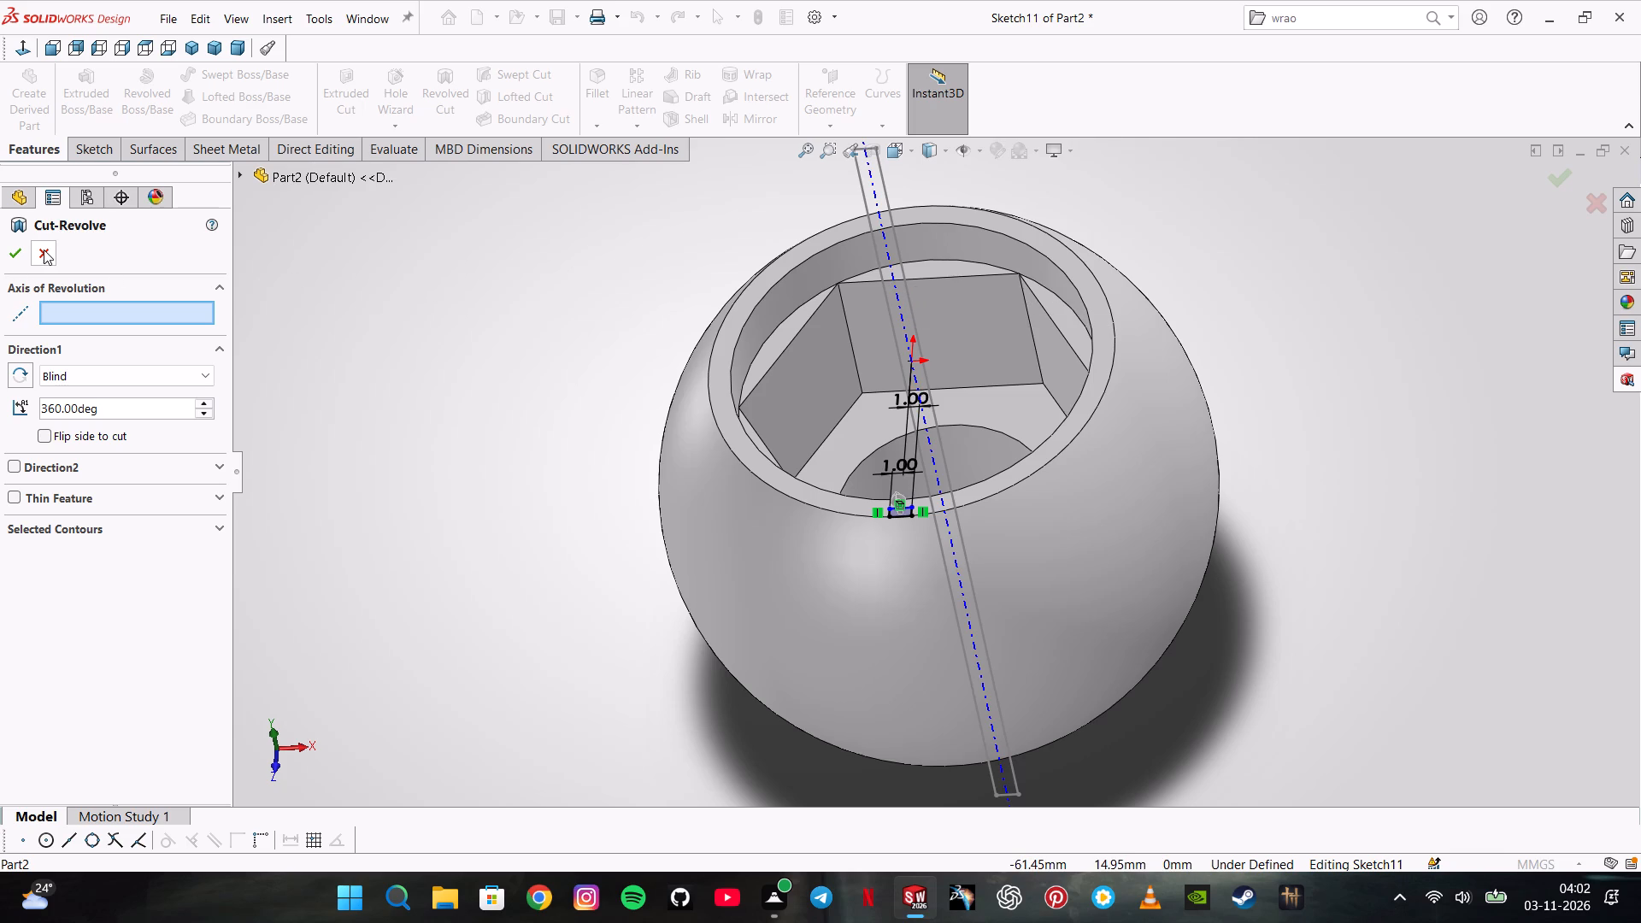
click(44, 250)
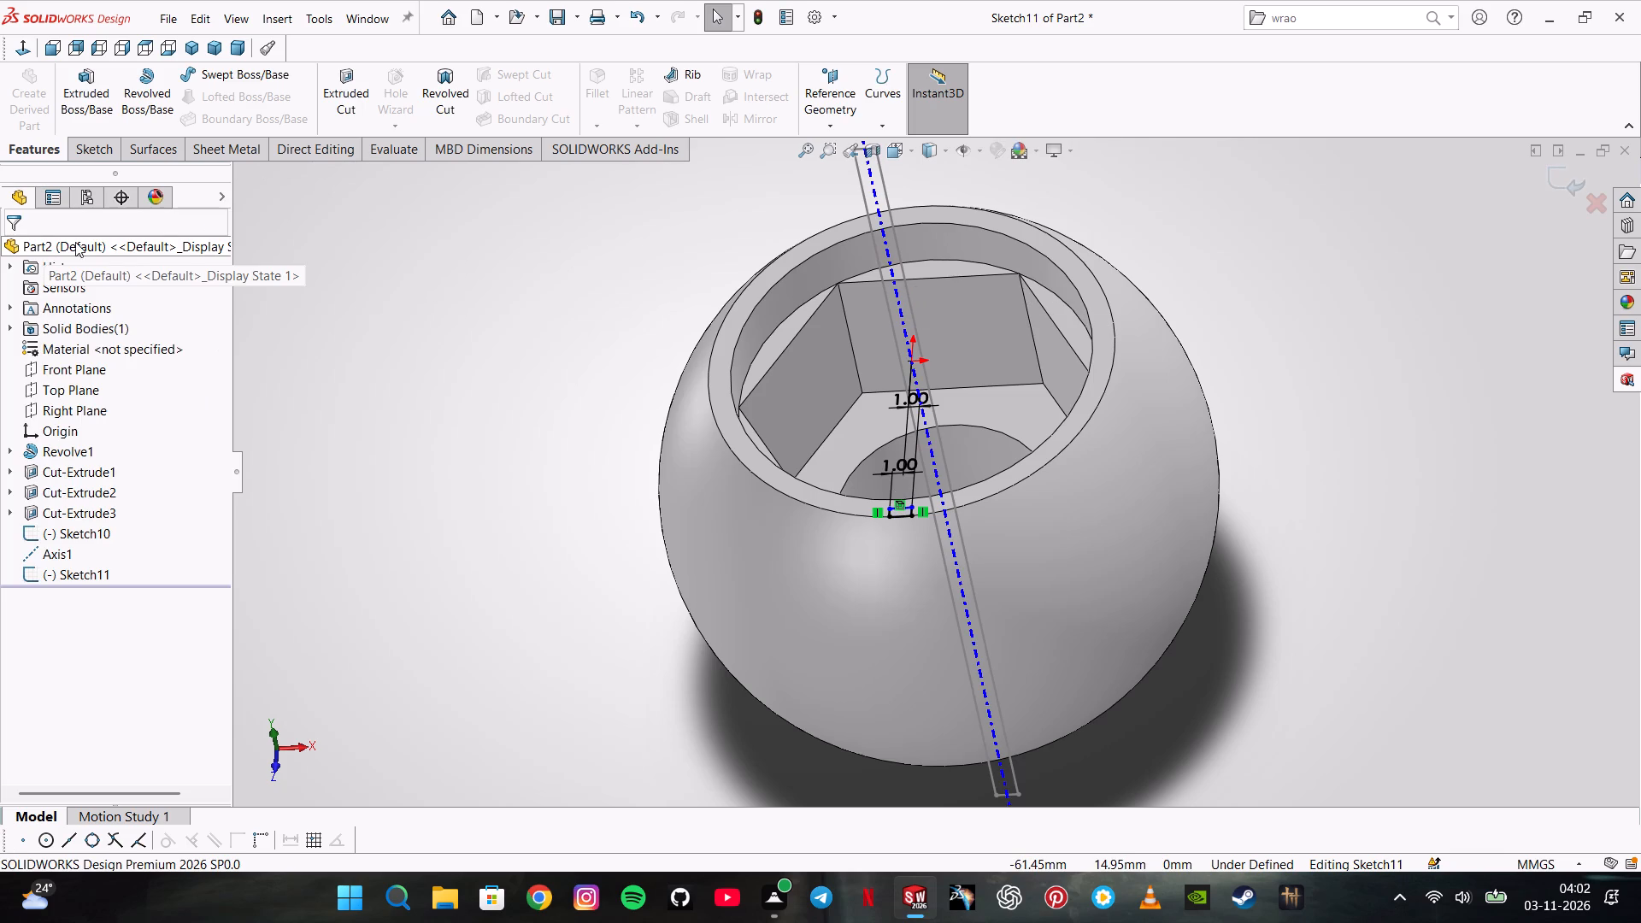
Close Sketch11 and redefine the reference axis as the intersection of the Right Plane and Top Plane.
right_click(68, 550)
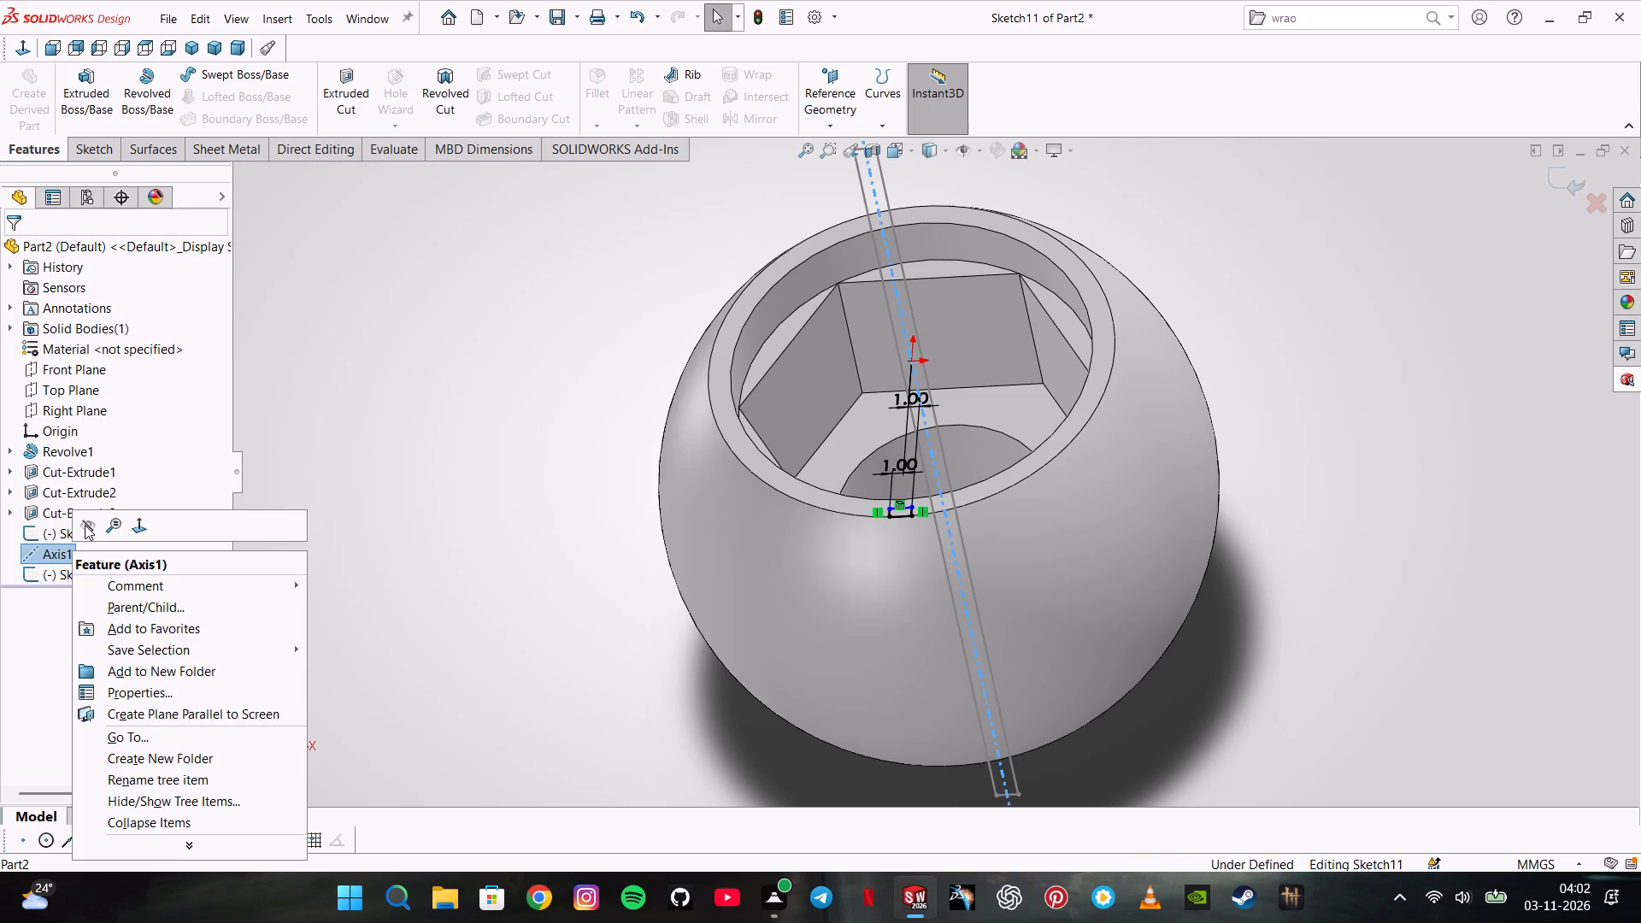
click(107, 147)
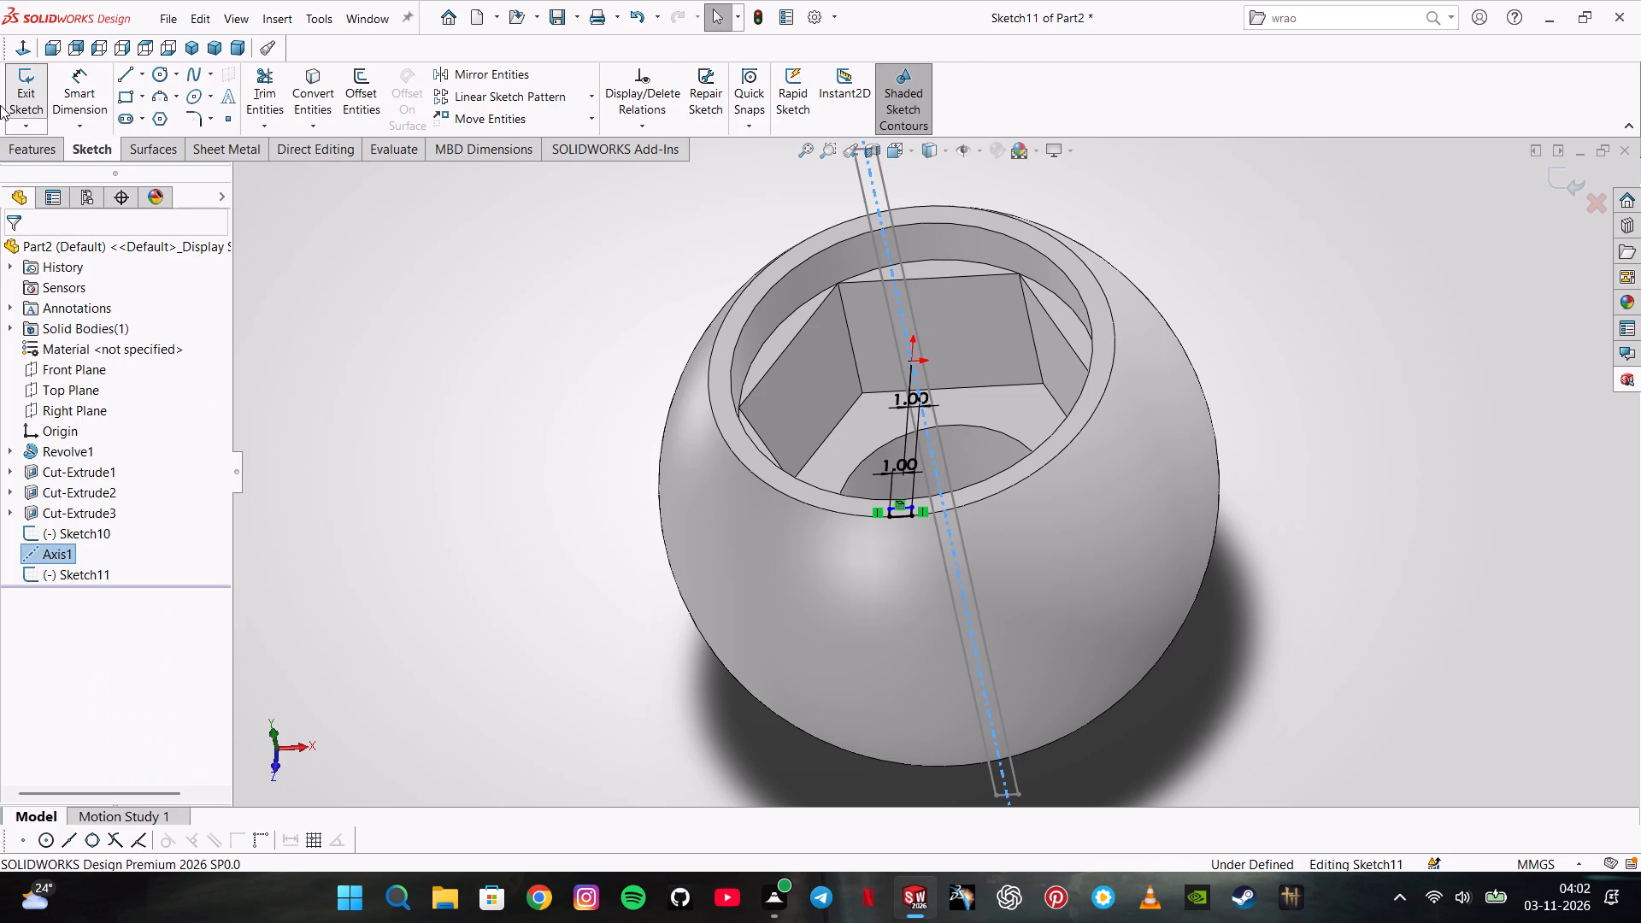
click(13, 98)
right_click(59, 544)
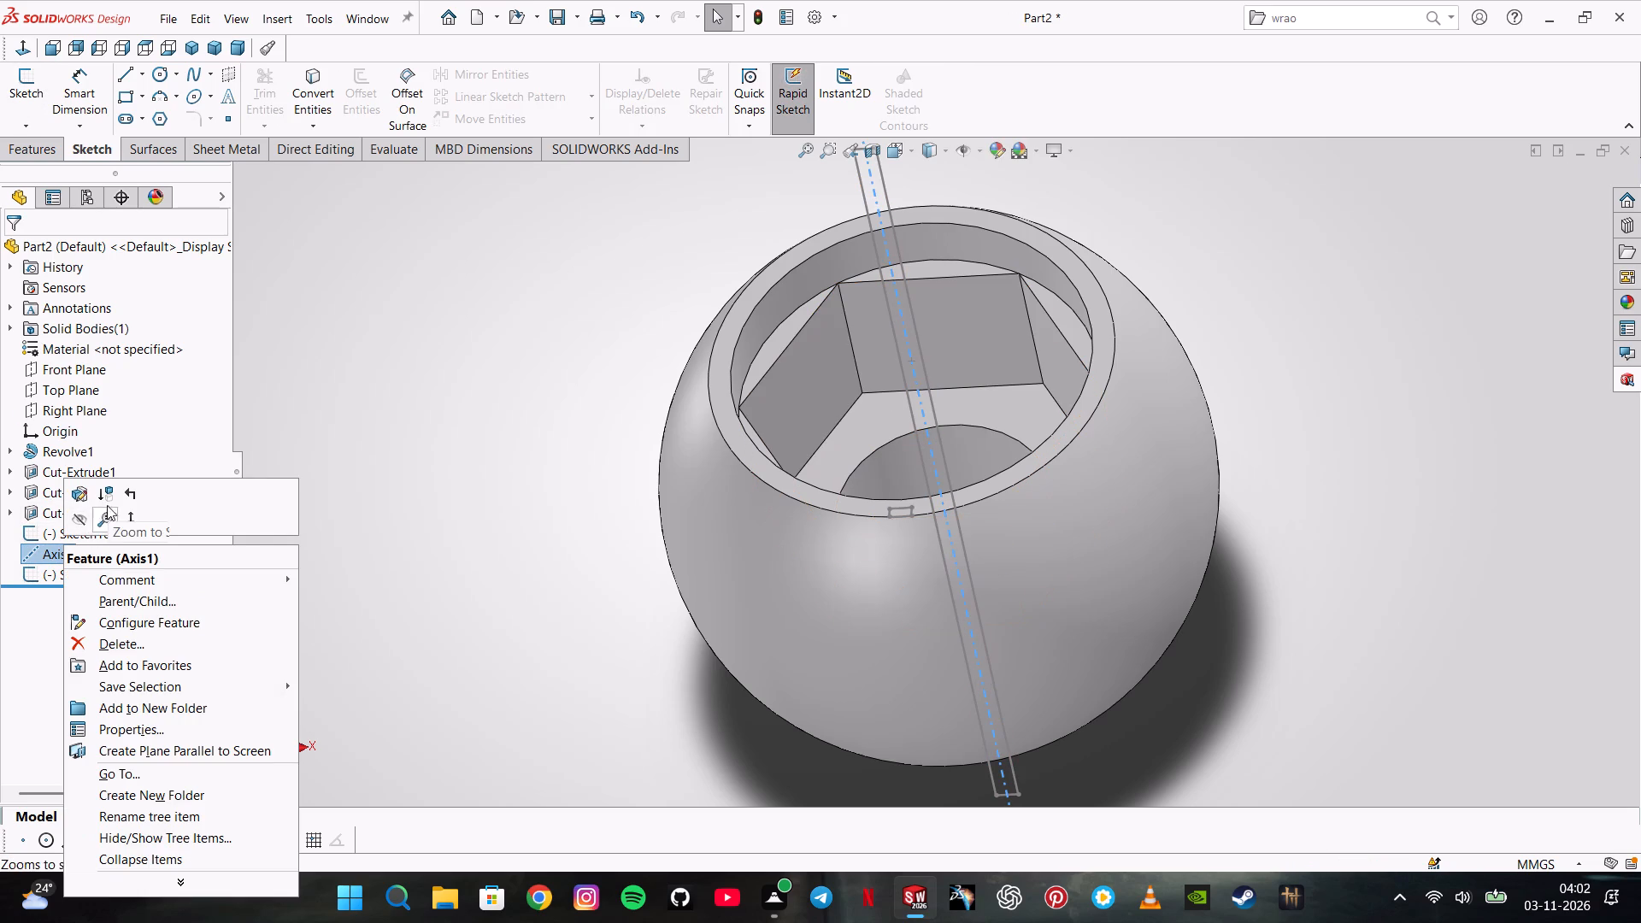
click(88, 490)
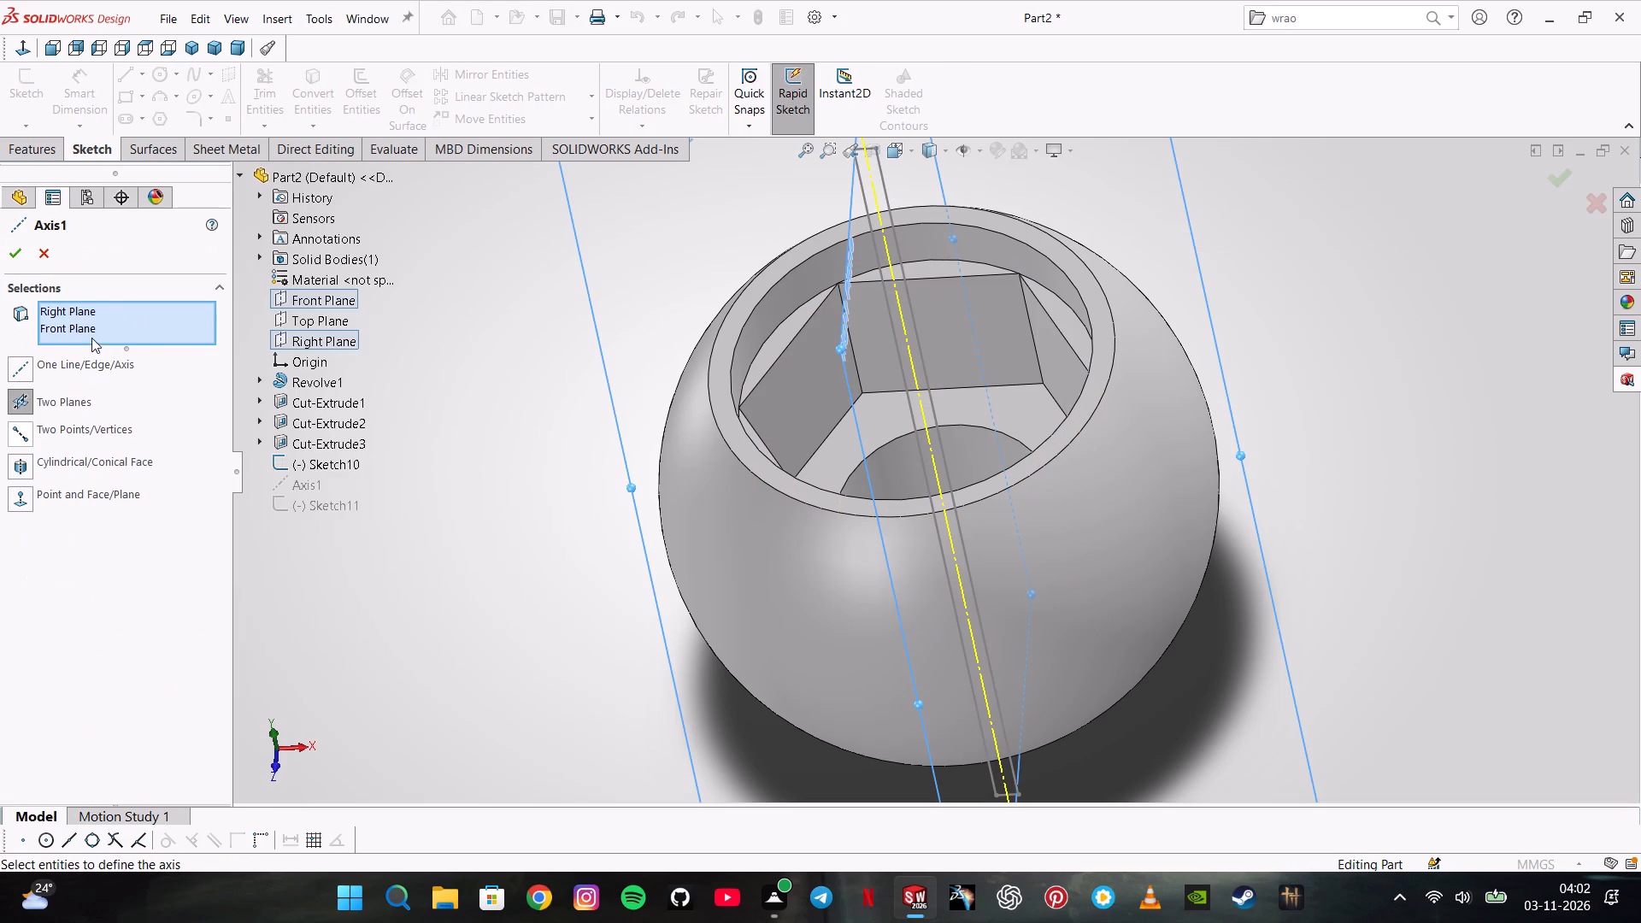
right_click(94, 329)
click(121, 359)
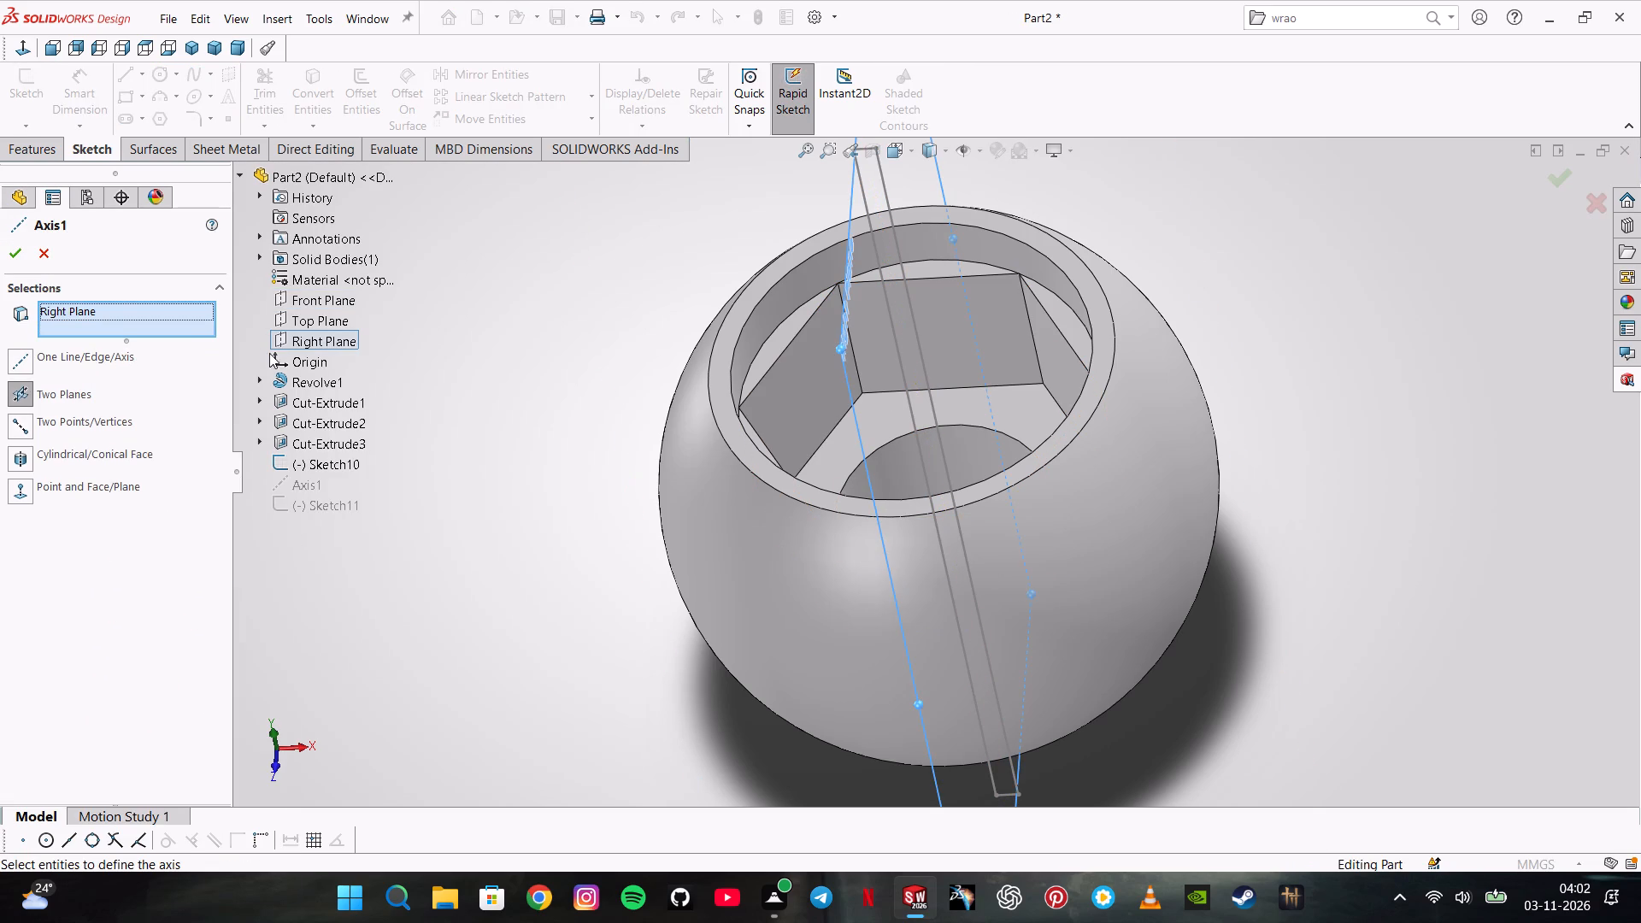
click(308, 295)
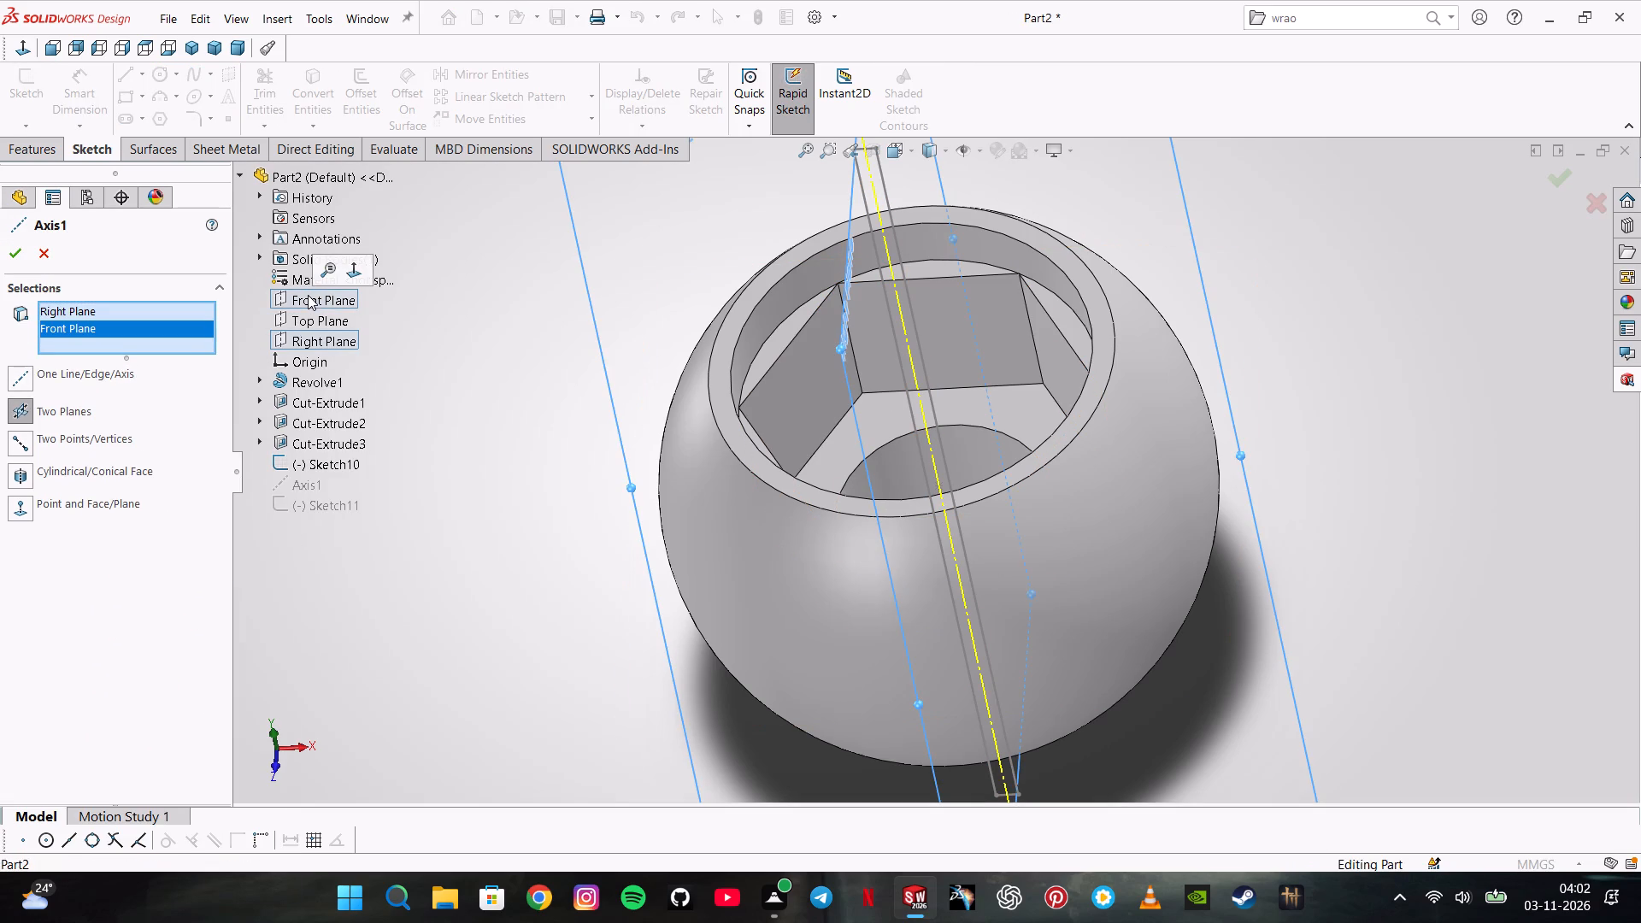
right_click(104, 331)
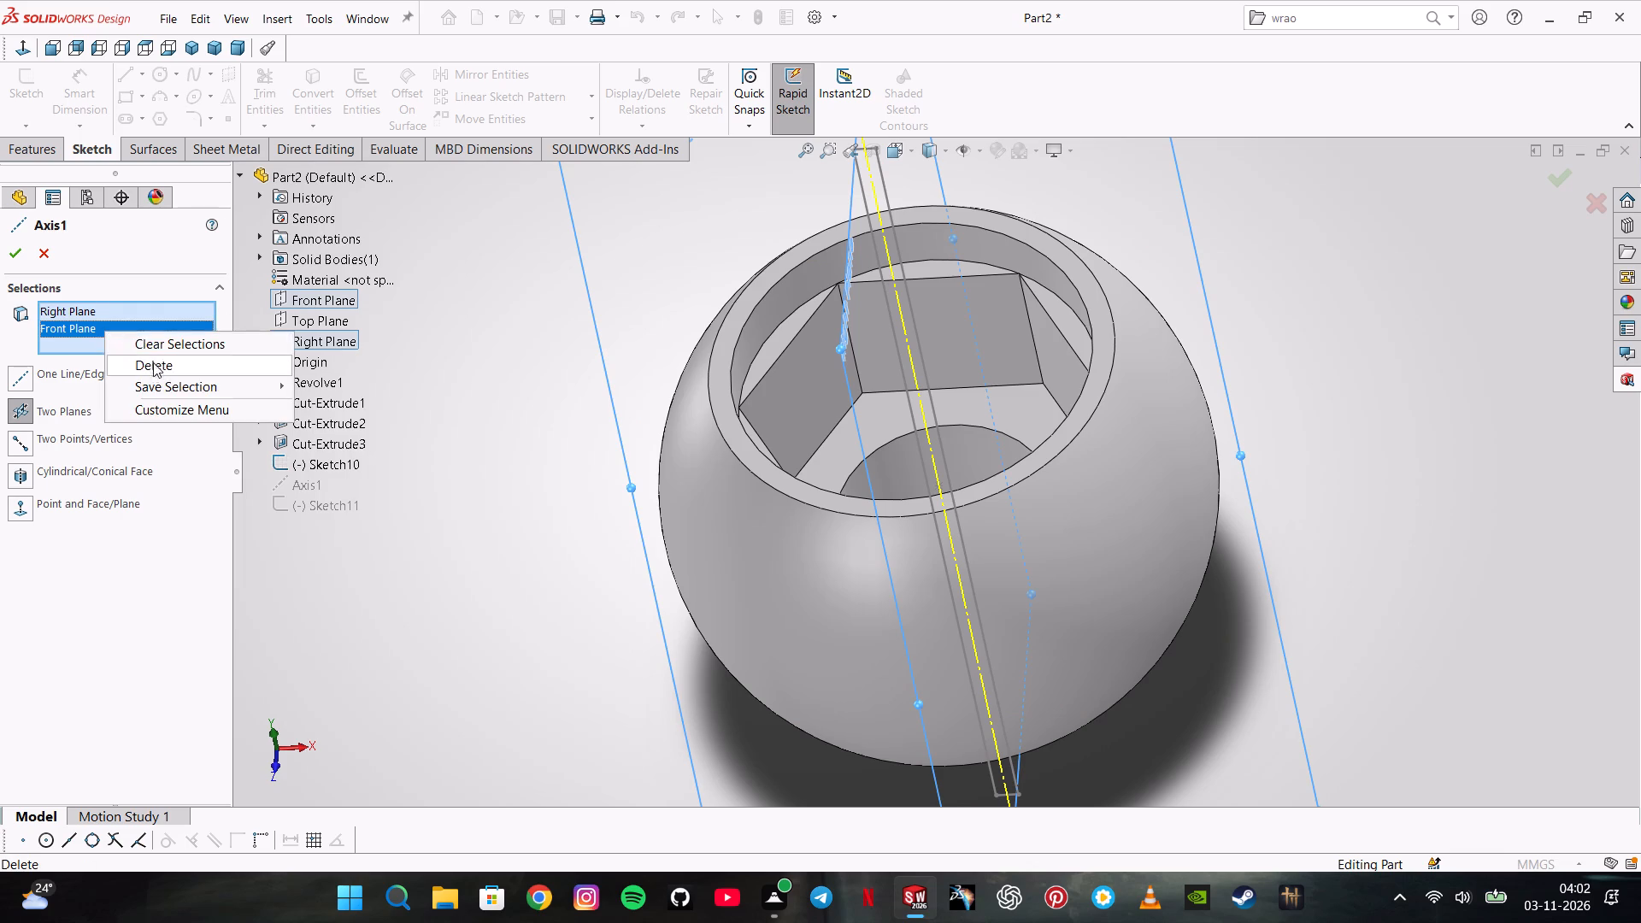
click(156, 368)
click(309, 315)
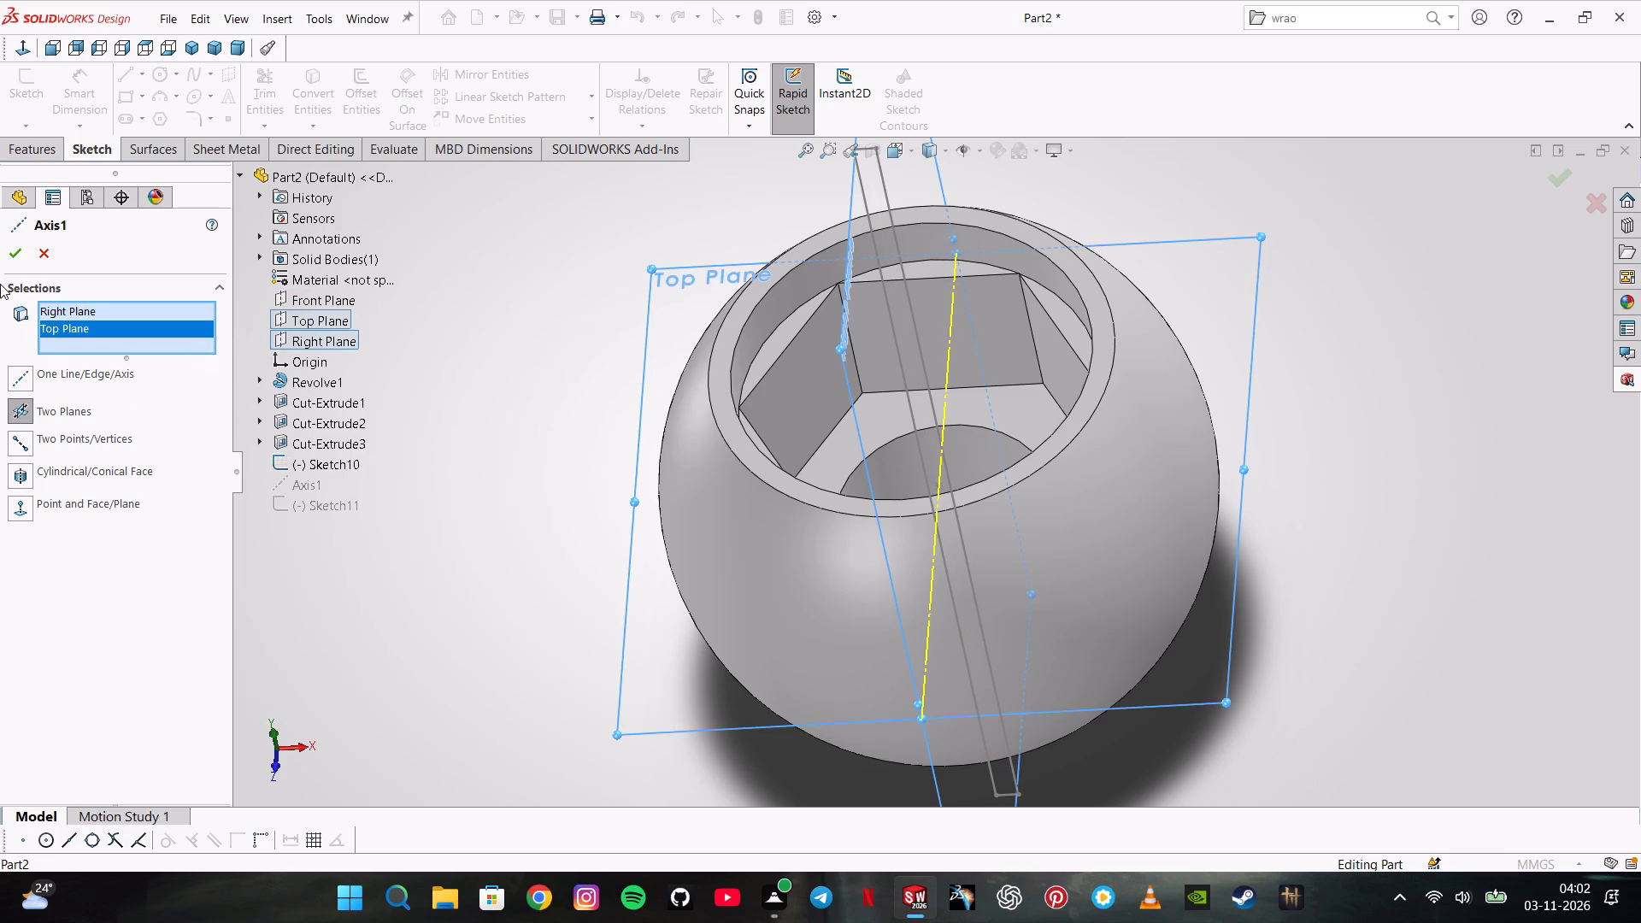
click(15, 256)
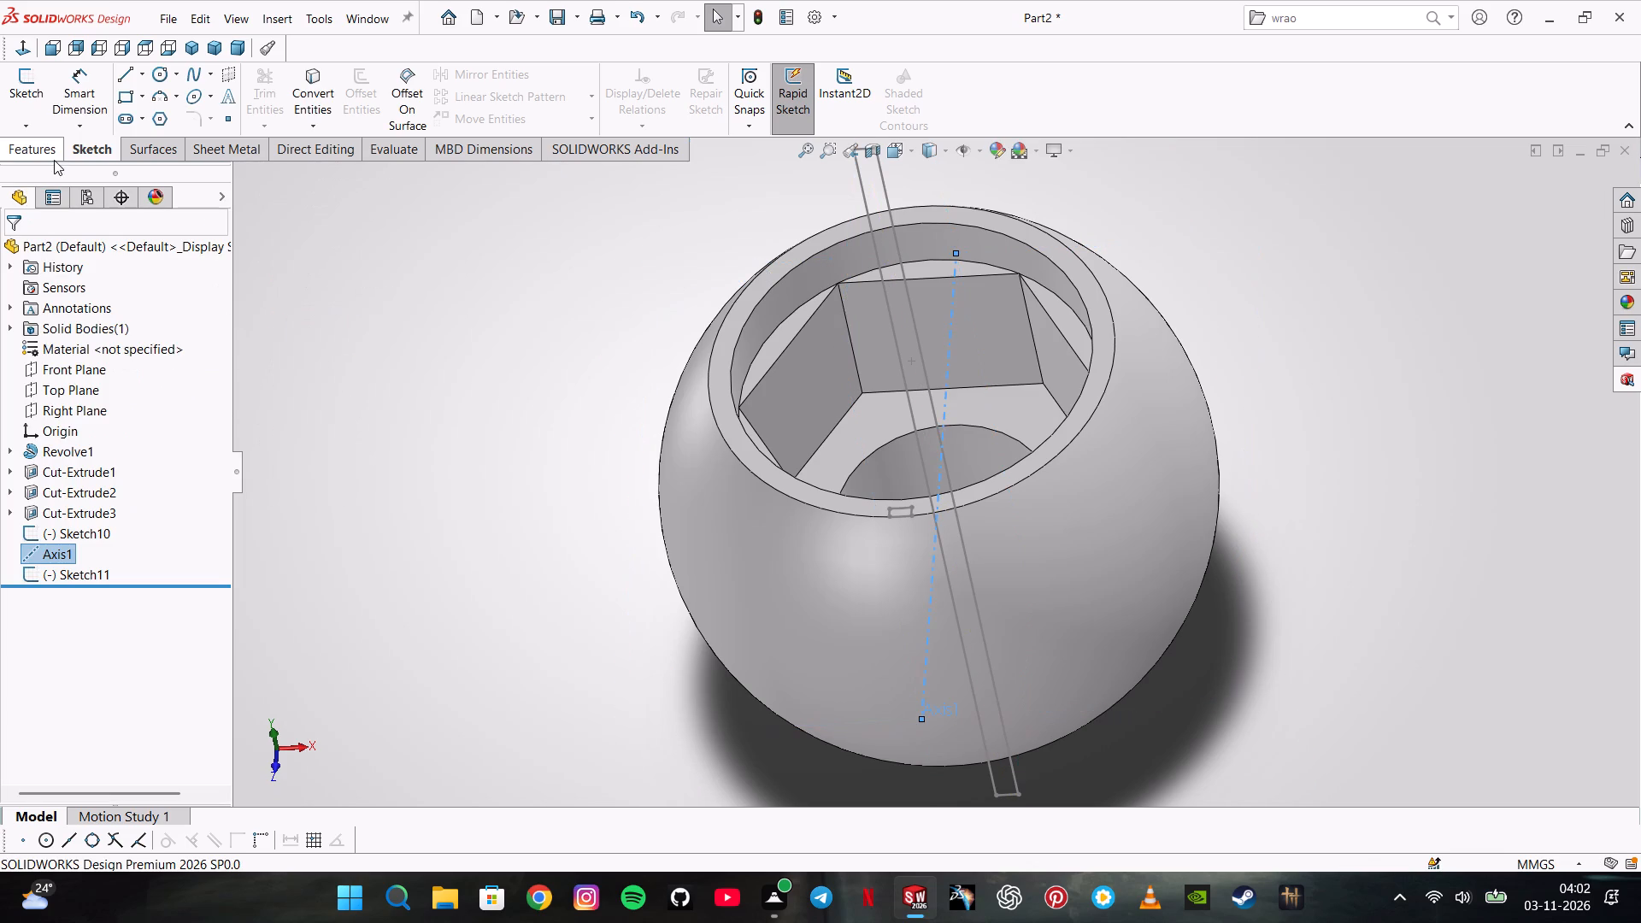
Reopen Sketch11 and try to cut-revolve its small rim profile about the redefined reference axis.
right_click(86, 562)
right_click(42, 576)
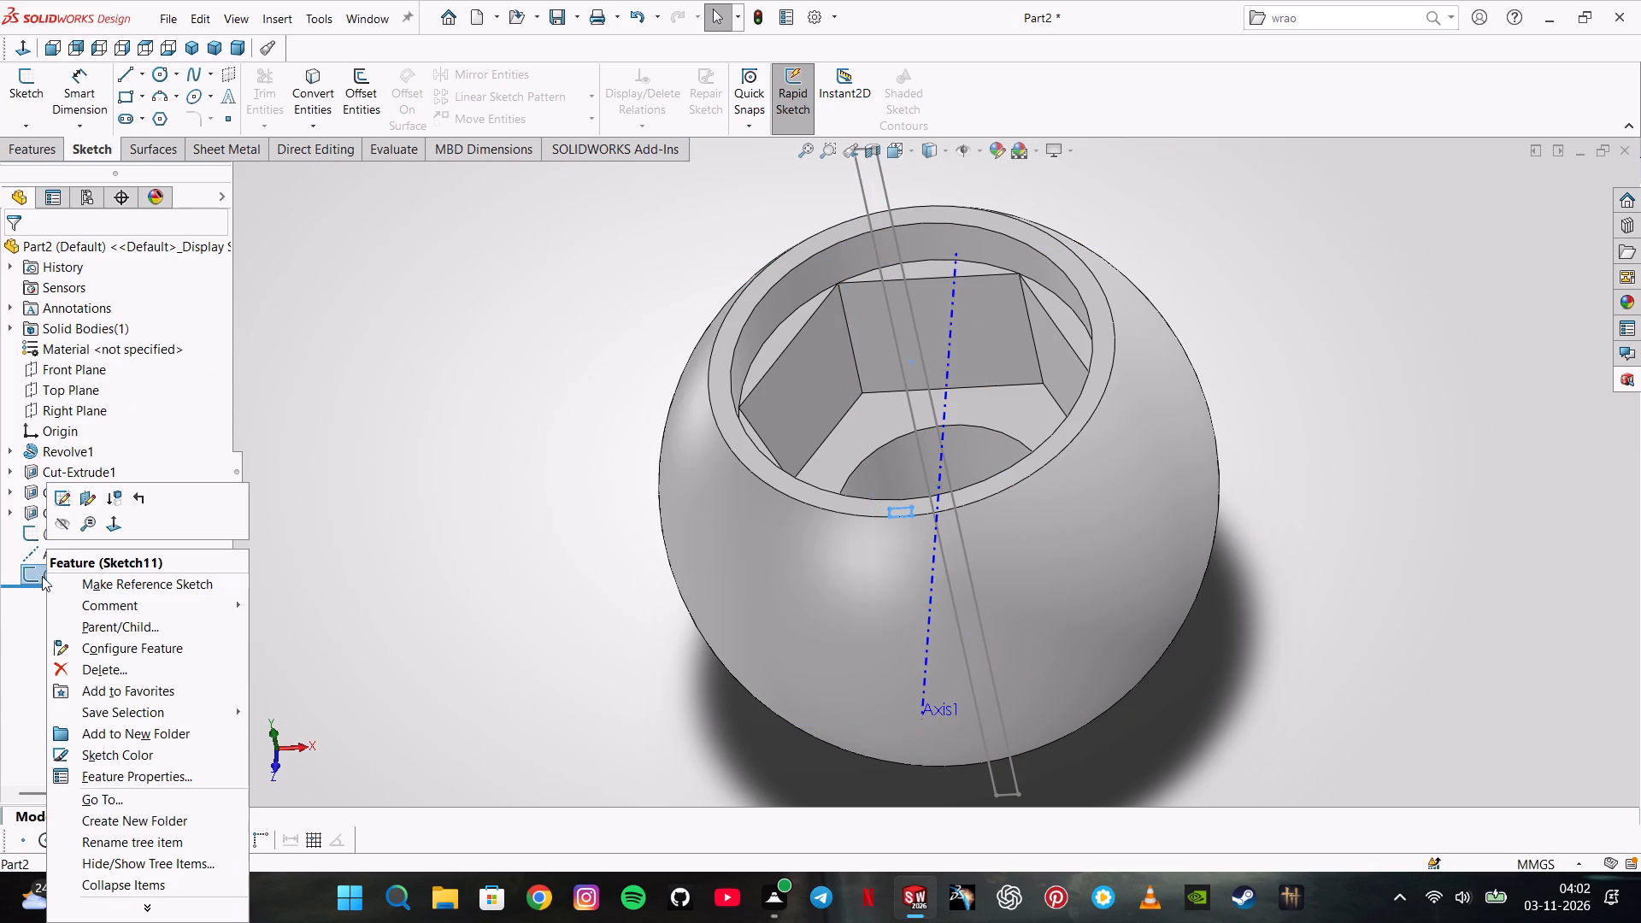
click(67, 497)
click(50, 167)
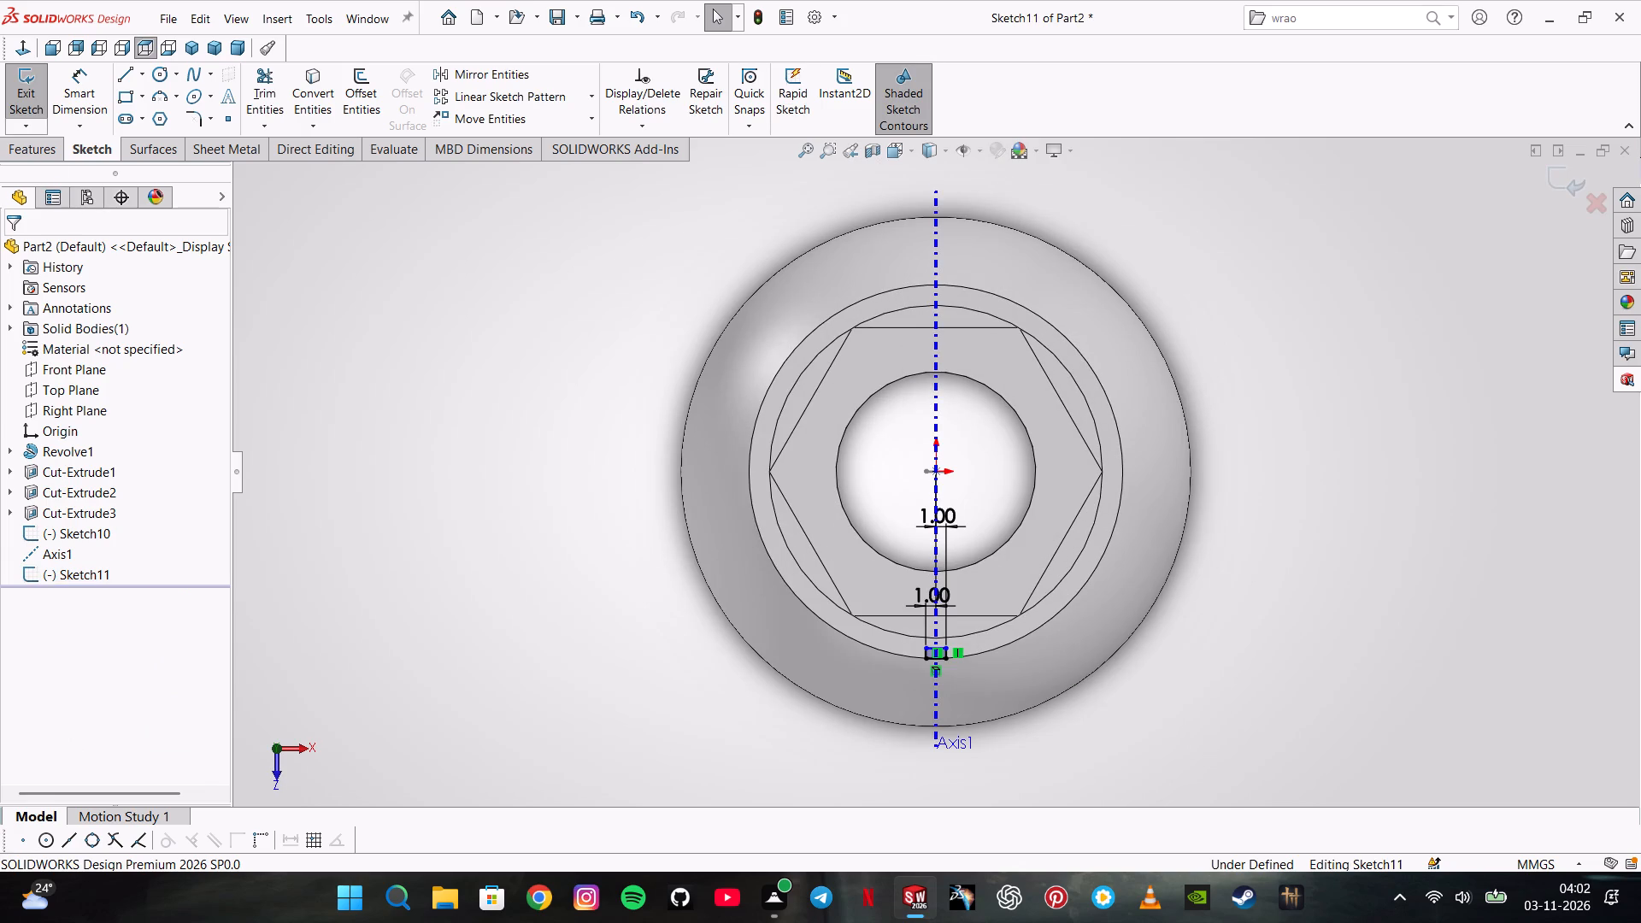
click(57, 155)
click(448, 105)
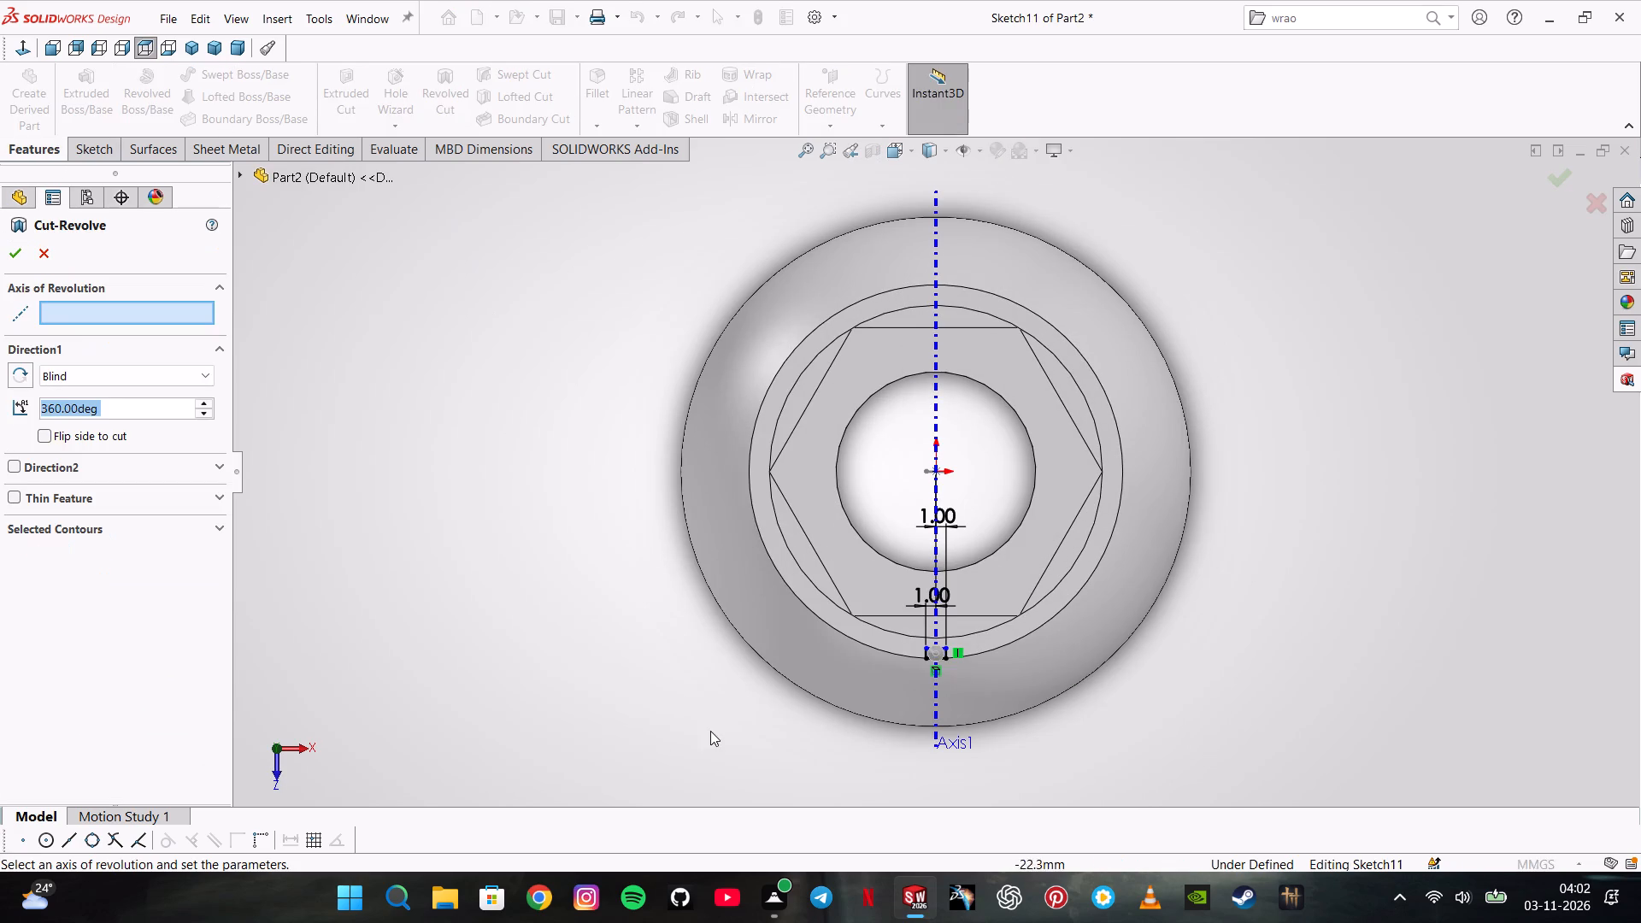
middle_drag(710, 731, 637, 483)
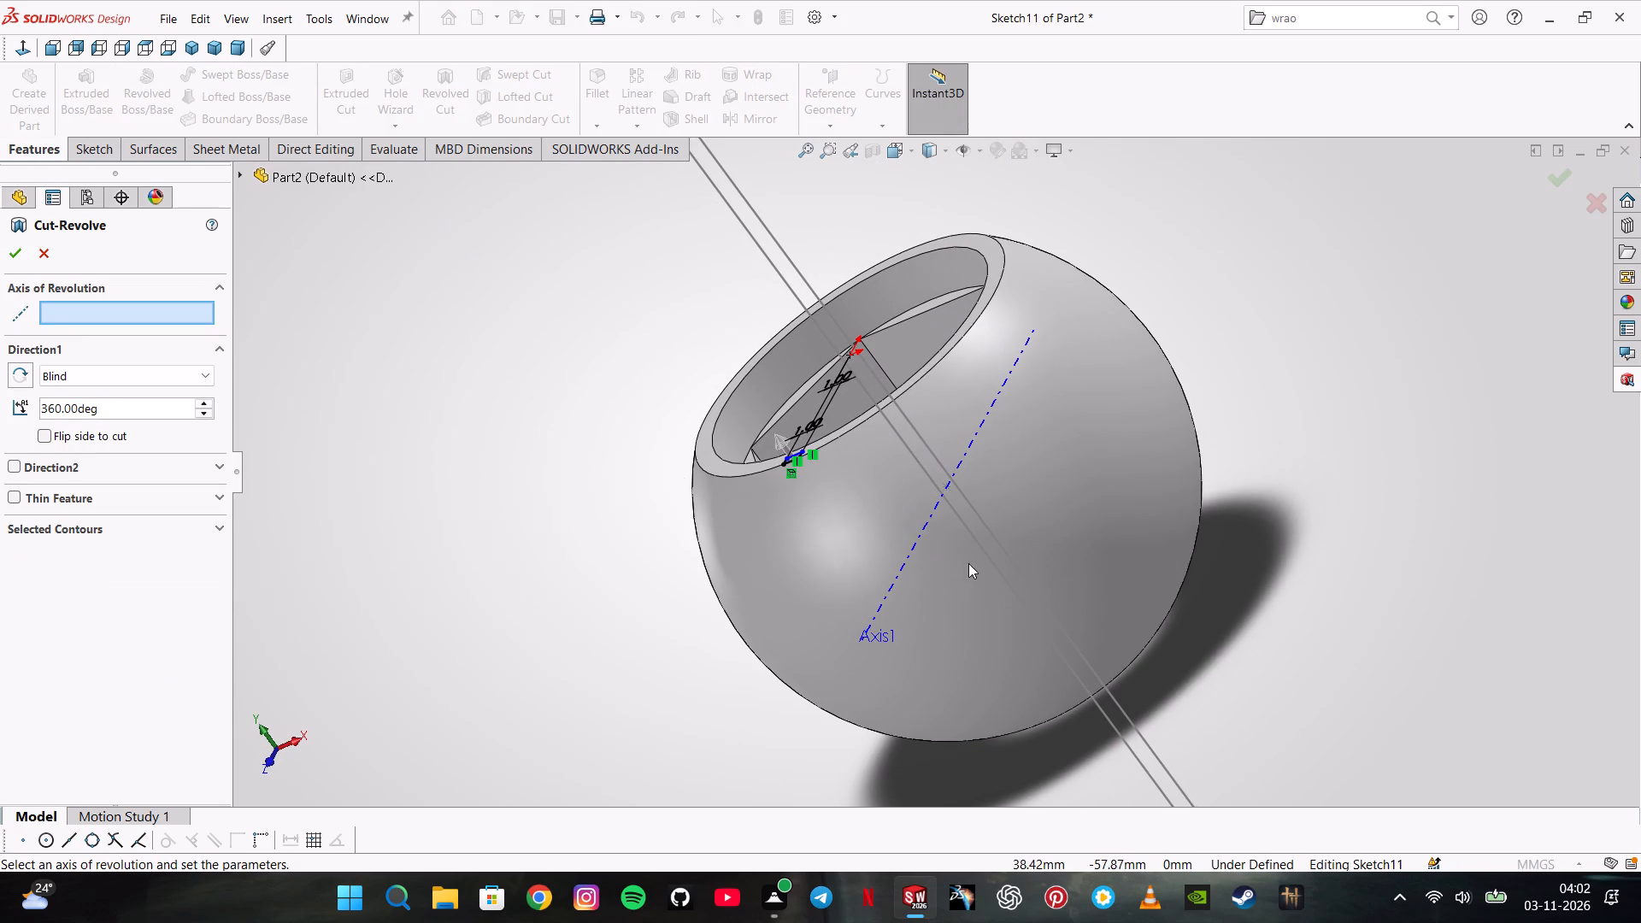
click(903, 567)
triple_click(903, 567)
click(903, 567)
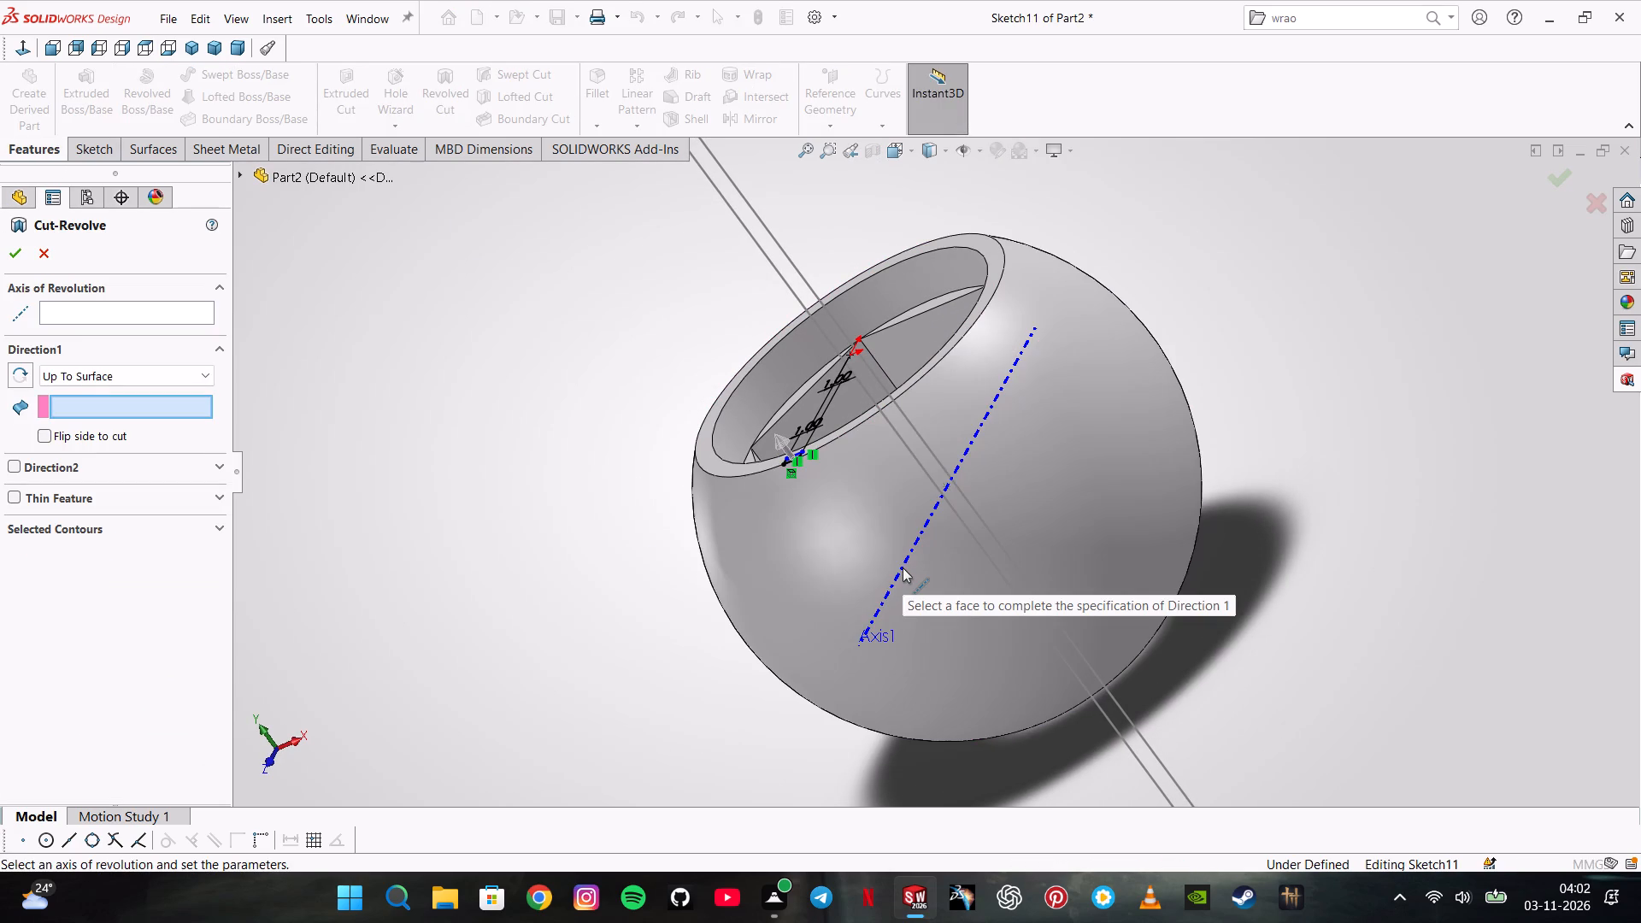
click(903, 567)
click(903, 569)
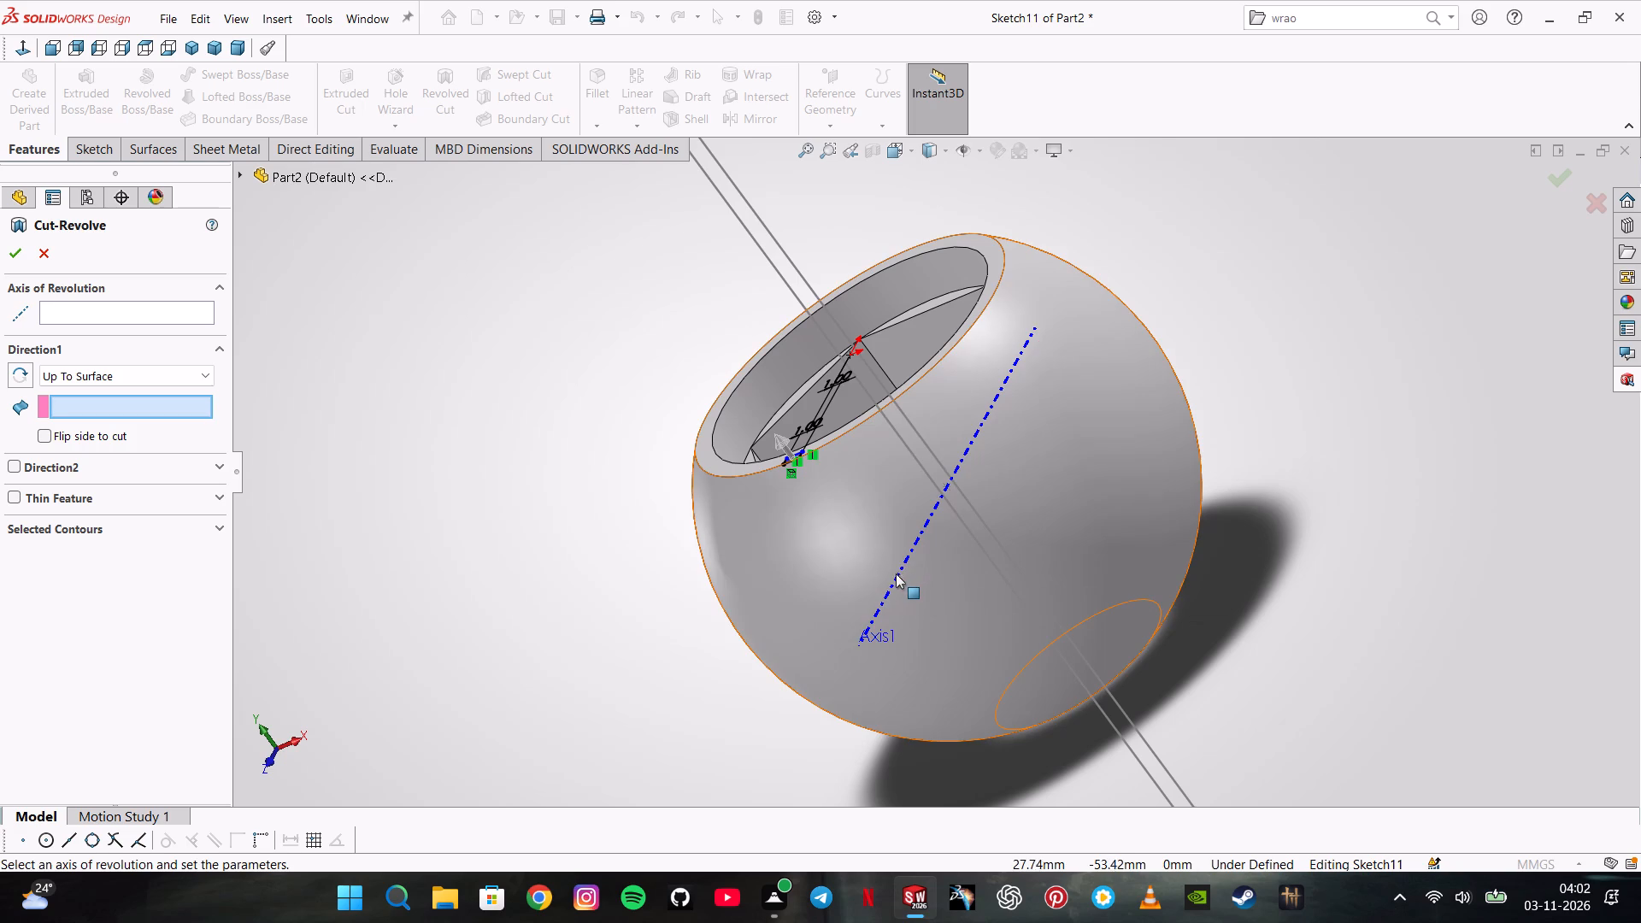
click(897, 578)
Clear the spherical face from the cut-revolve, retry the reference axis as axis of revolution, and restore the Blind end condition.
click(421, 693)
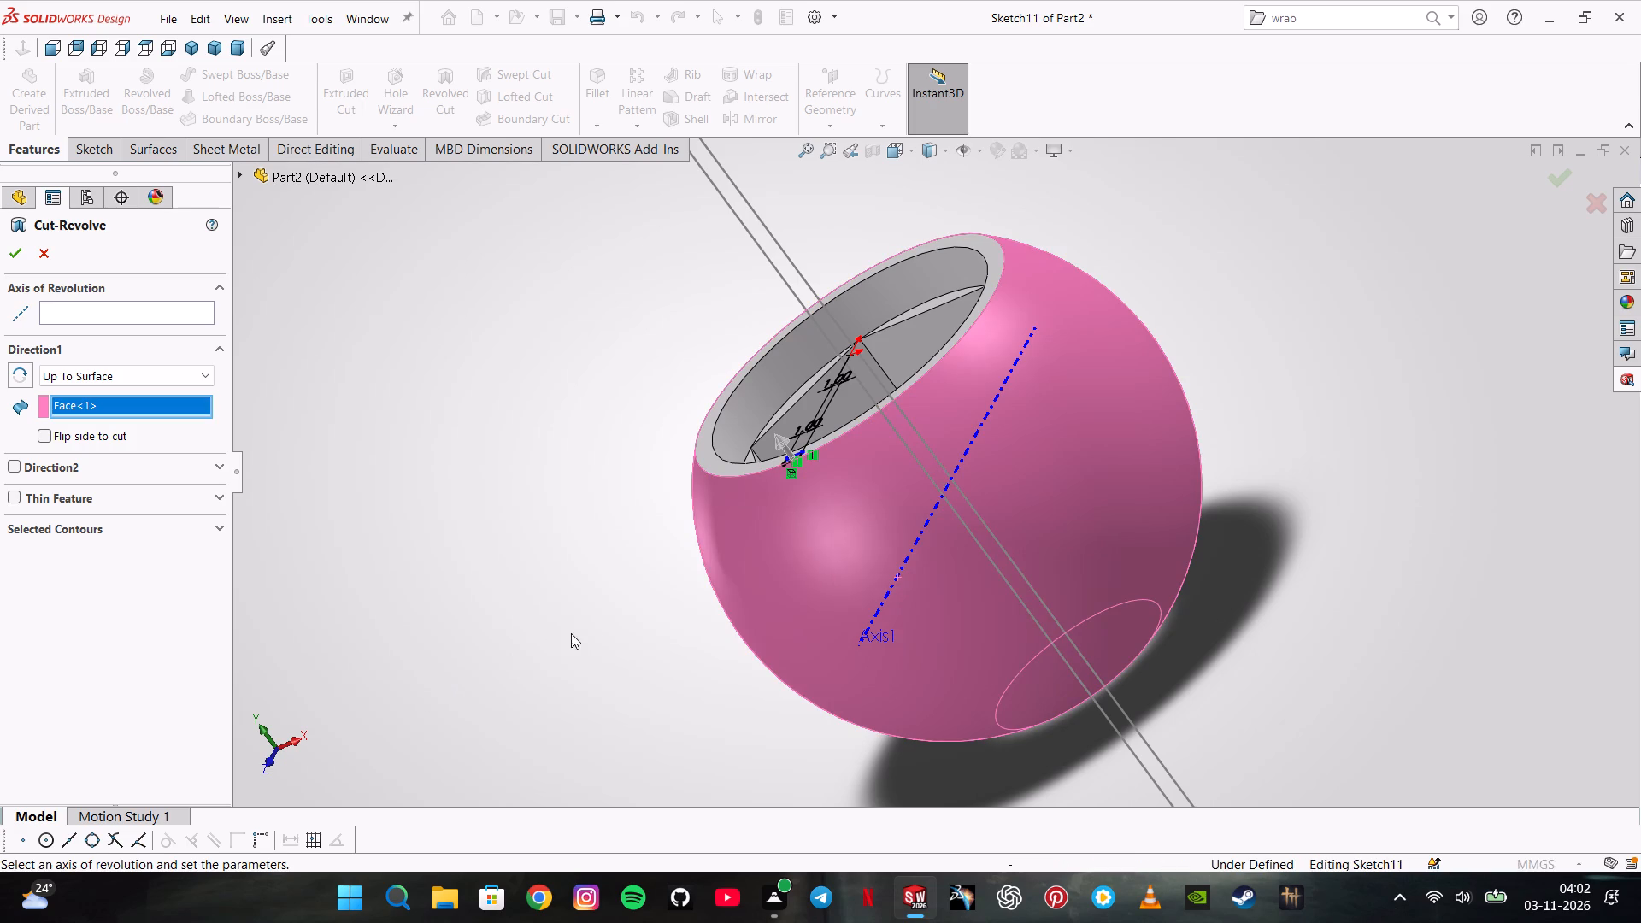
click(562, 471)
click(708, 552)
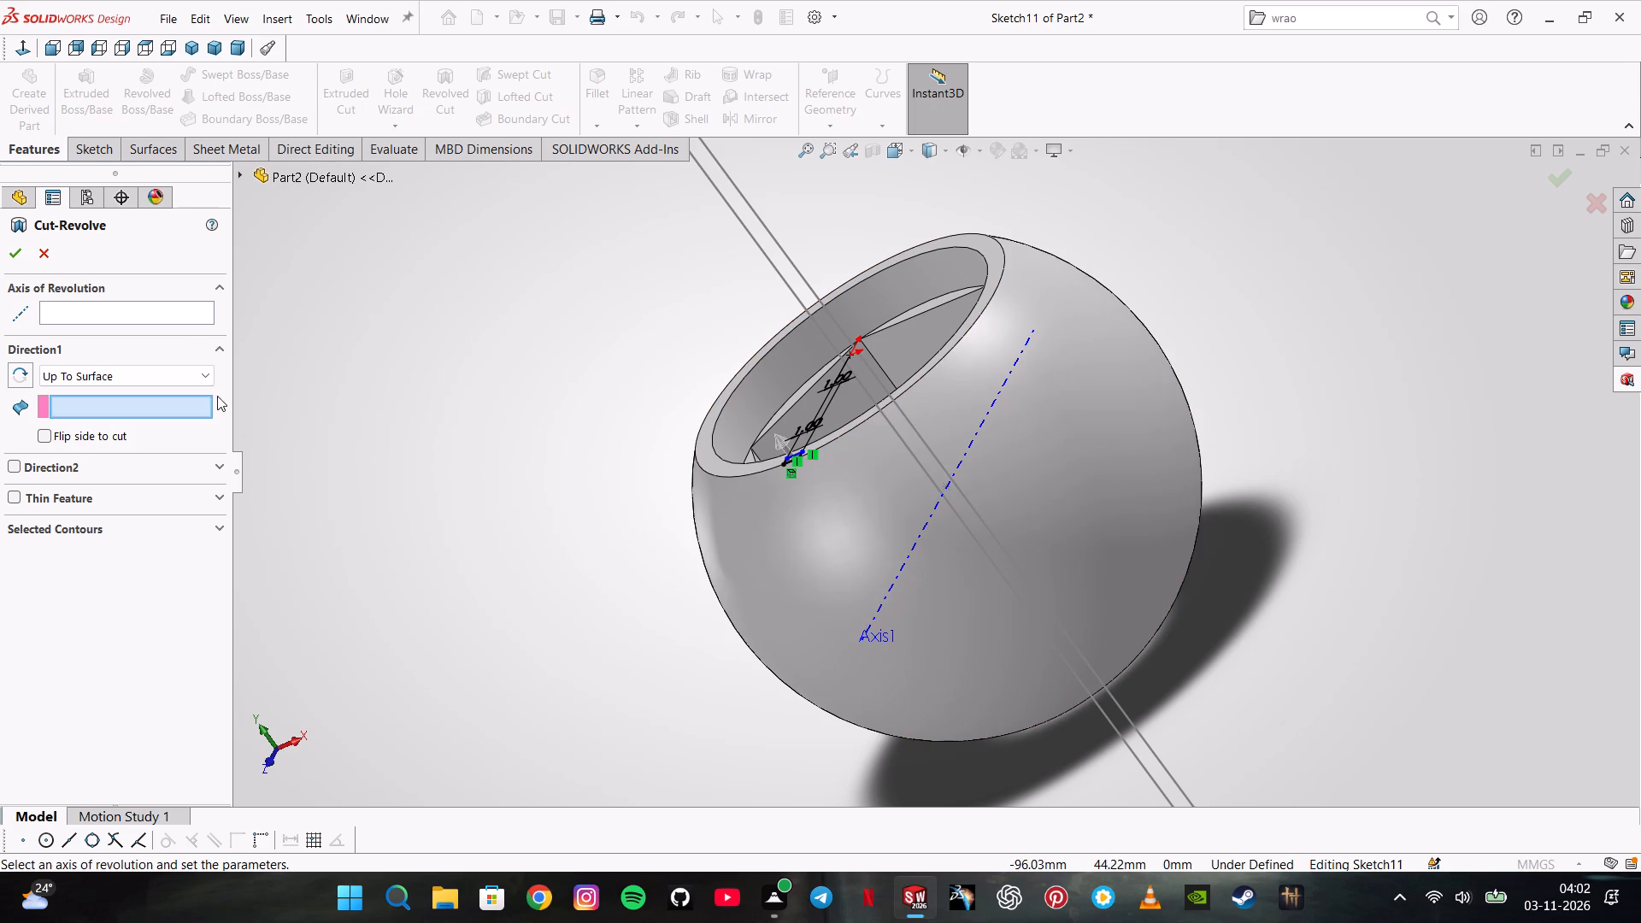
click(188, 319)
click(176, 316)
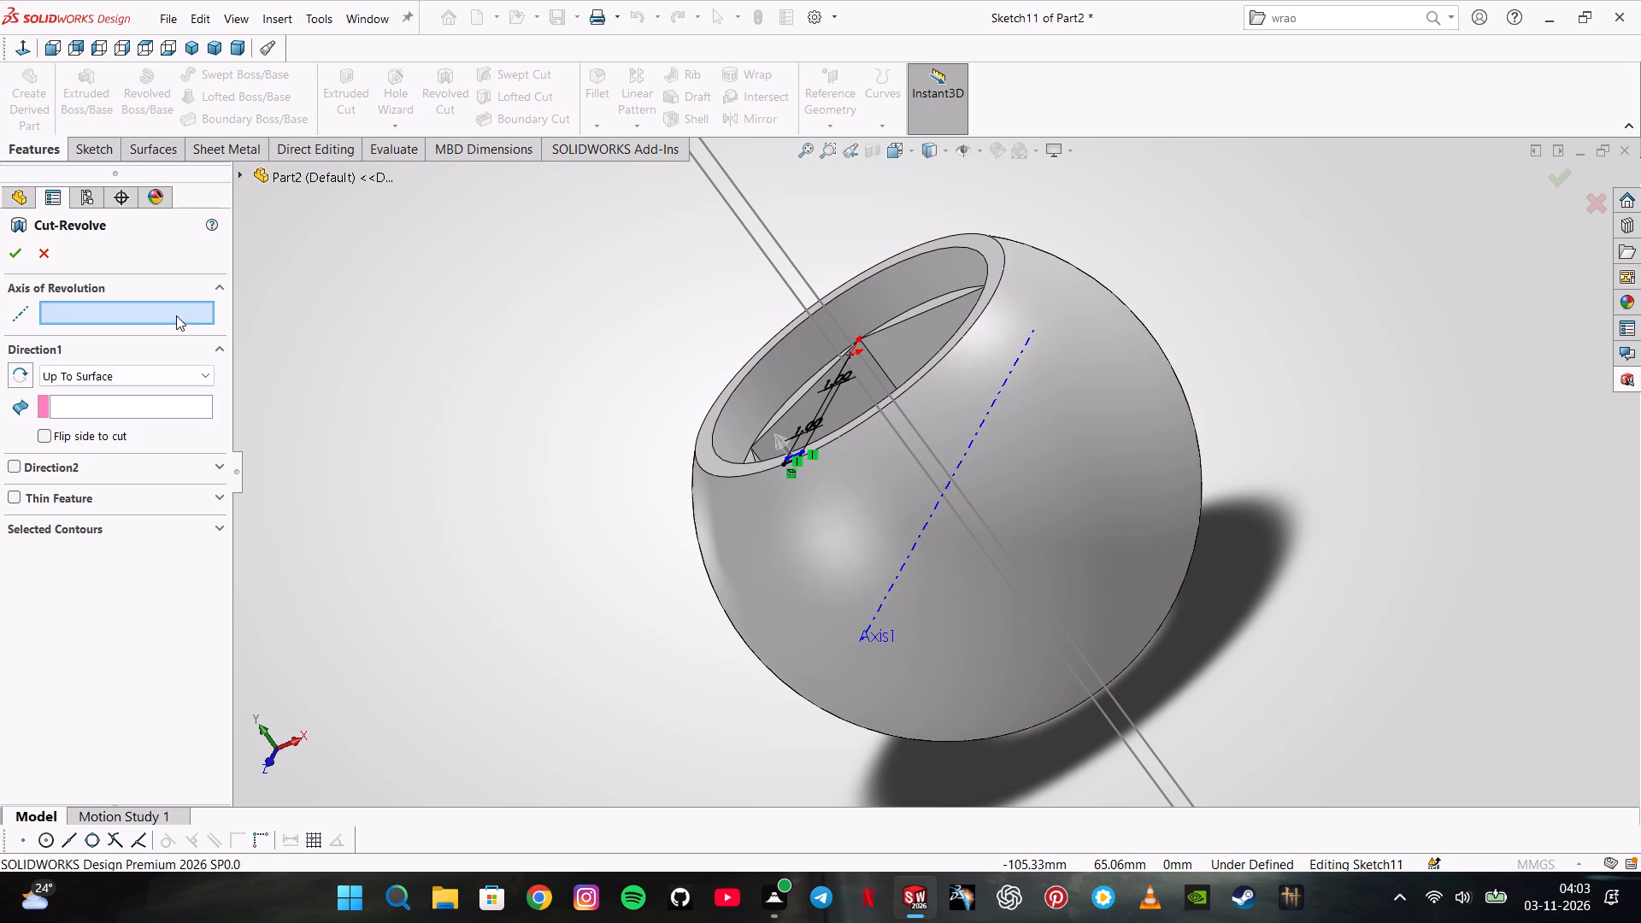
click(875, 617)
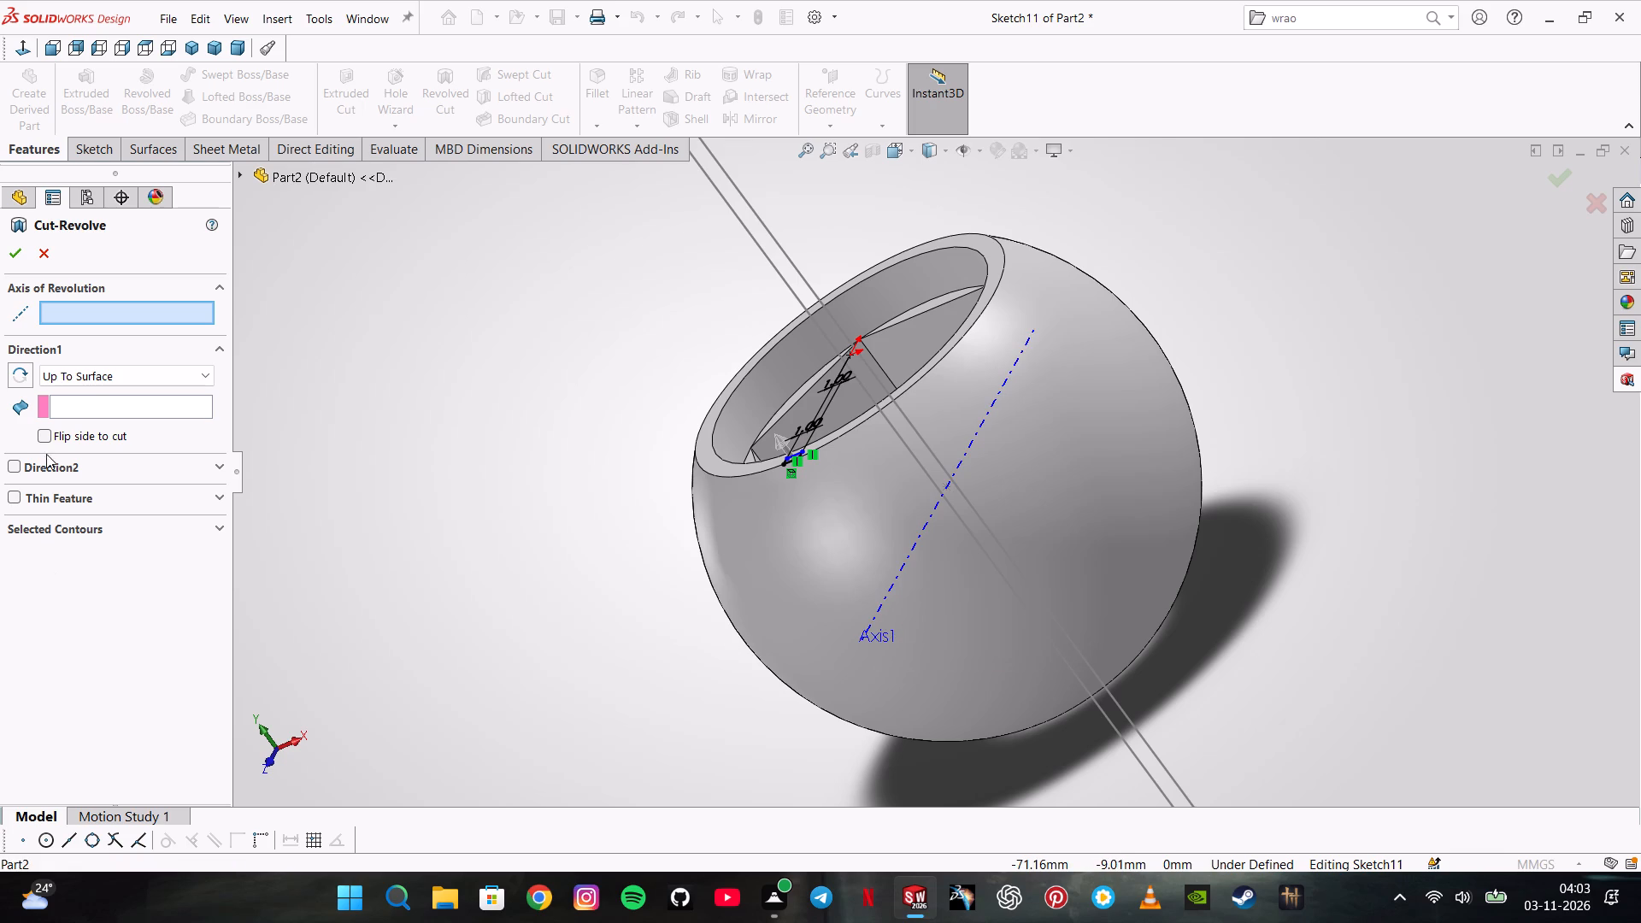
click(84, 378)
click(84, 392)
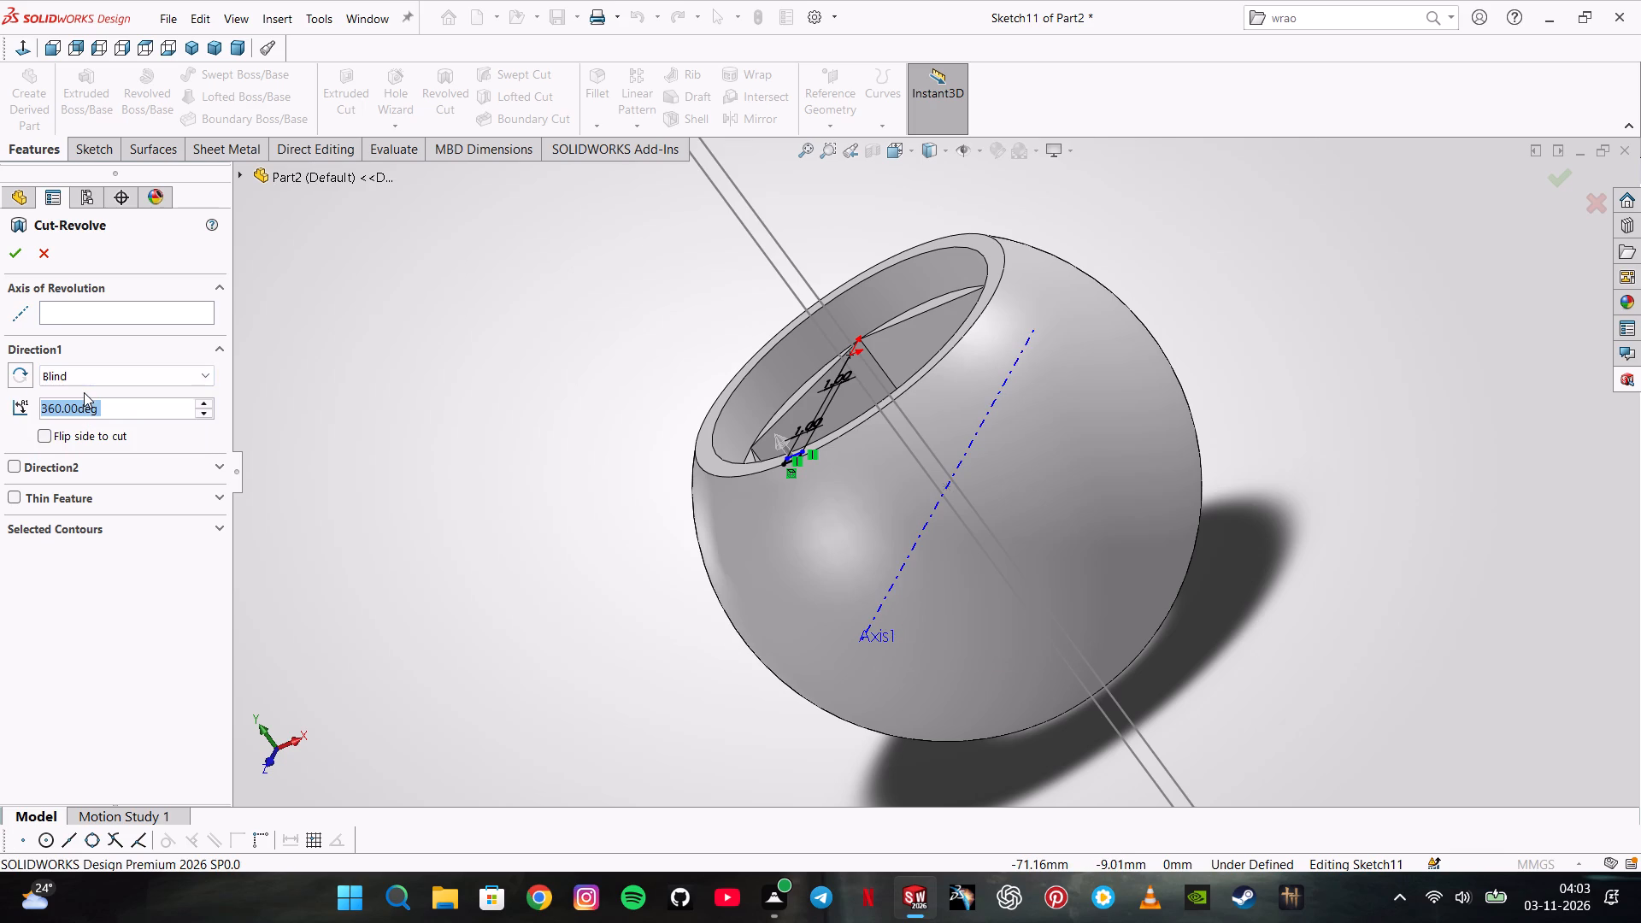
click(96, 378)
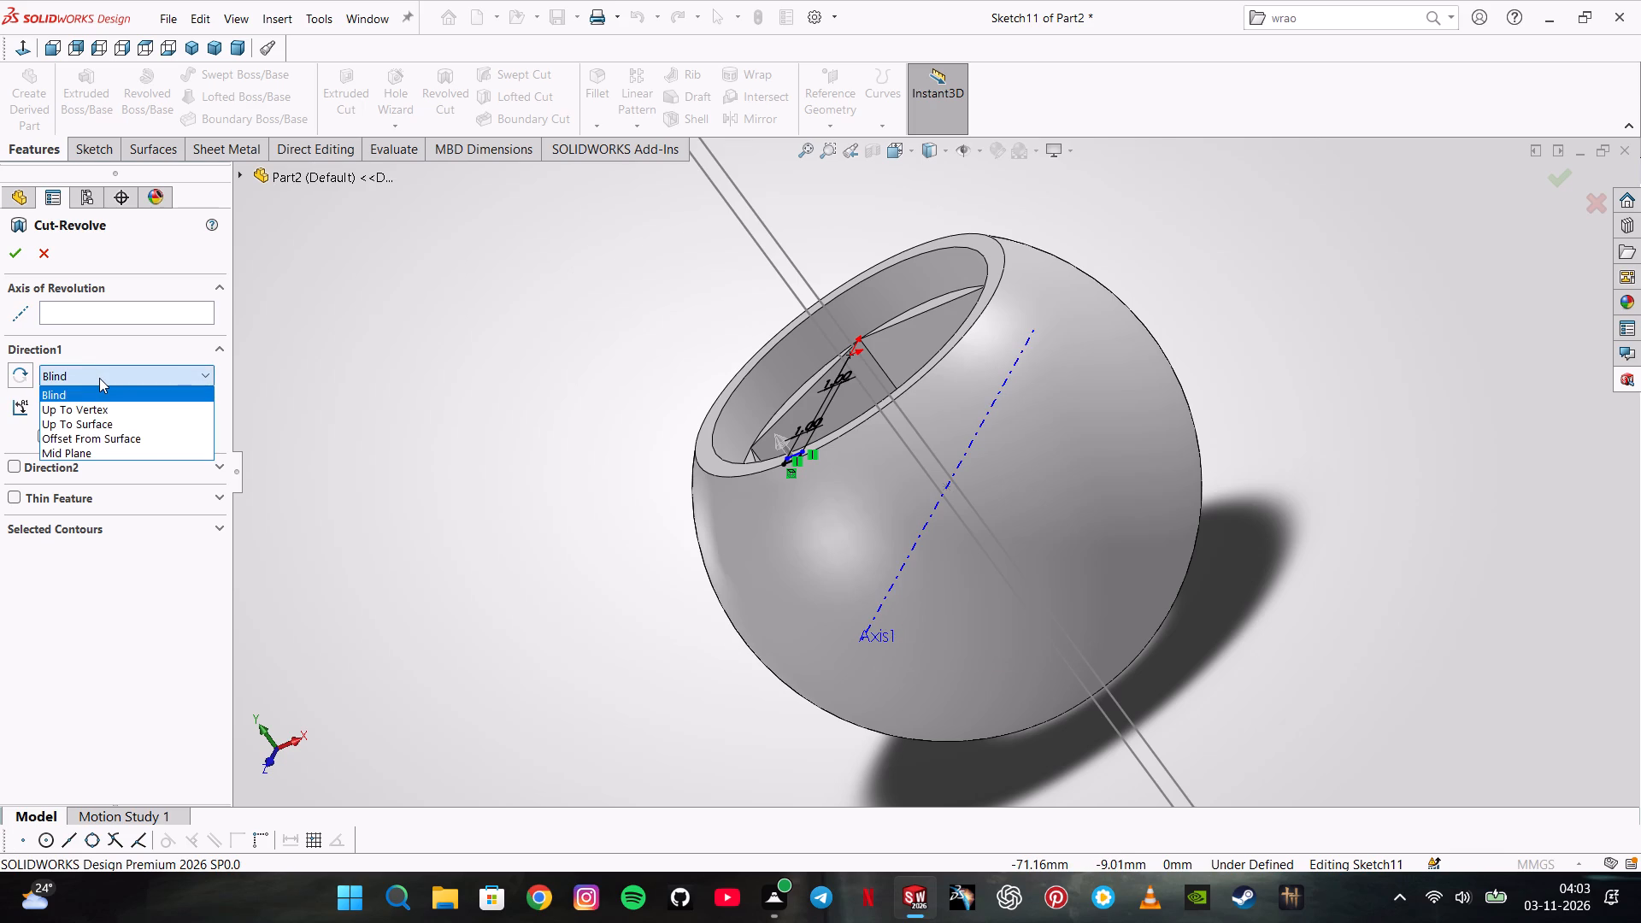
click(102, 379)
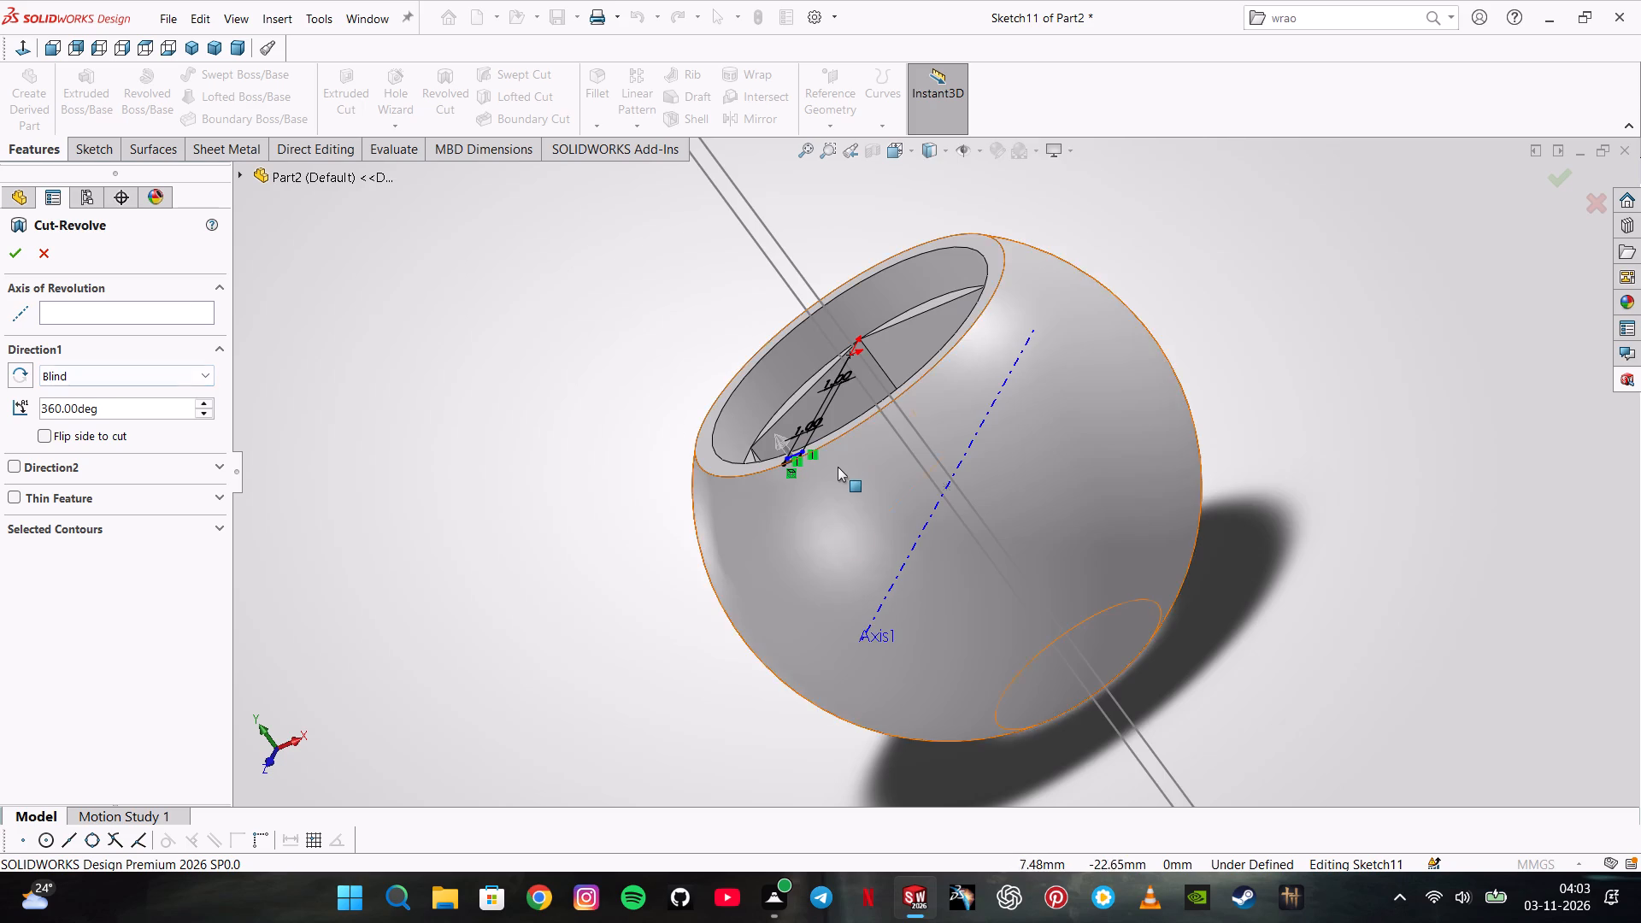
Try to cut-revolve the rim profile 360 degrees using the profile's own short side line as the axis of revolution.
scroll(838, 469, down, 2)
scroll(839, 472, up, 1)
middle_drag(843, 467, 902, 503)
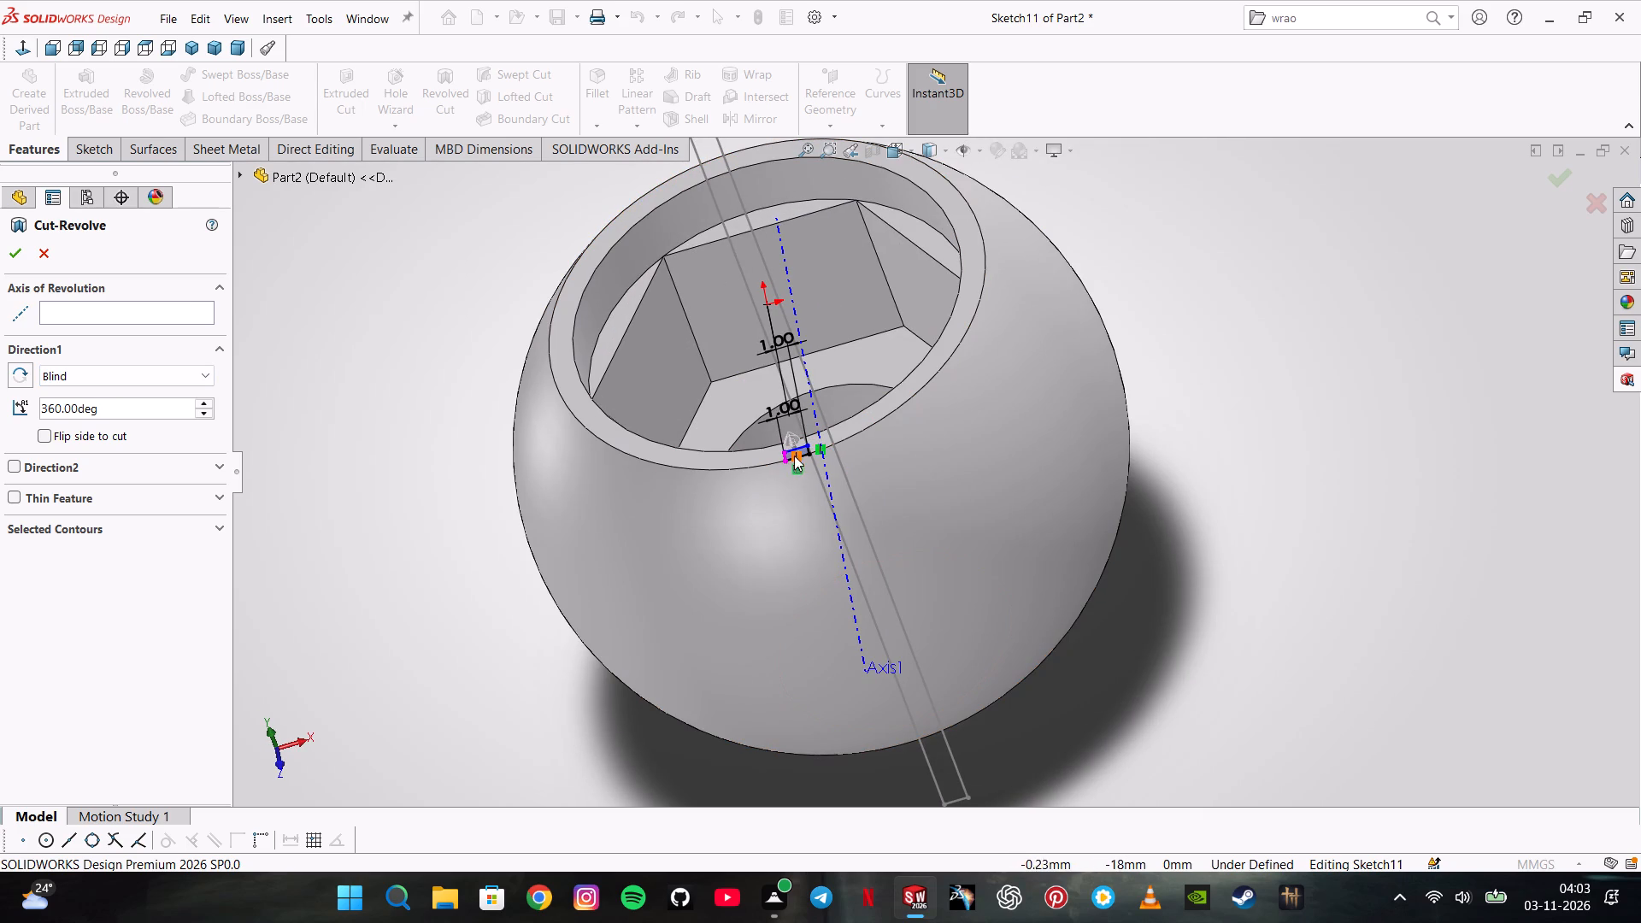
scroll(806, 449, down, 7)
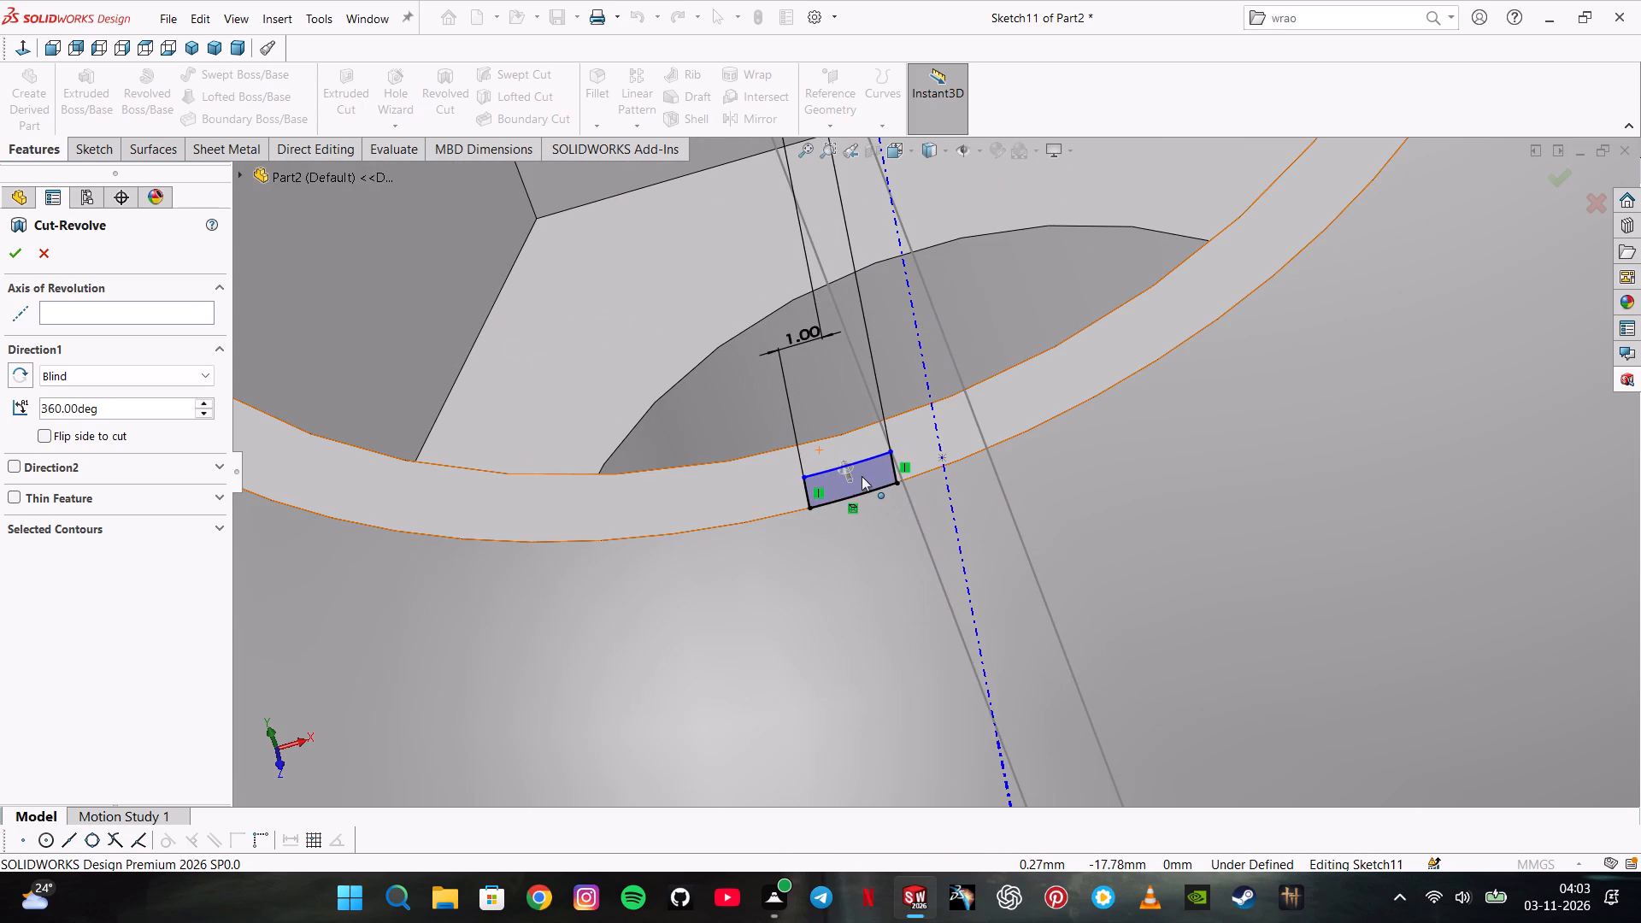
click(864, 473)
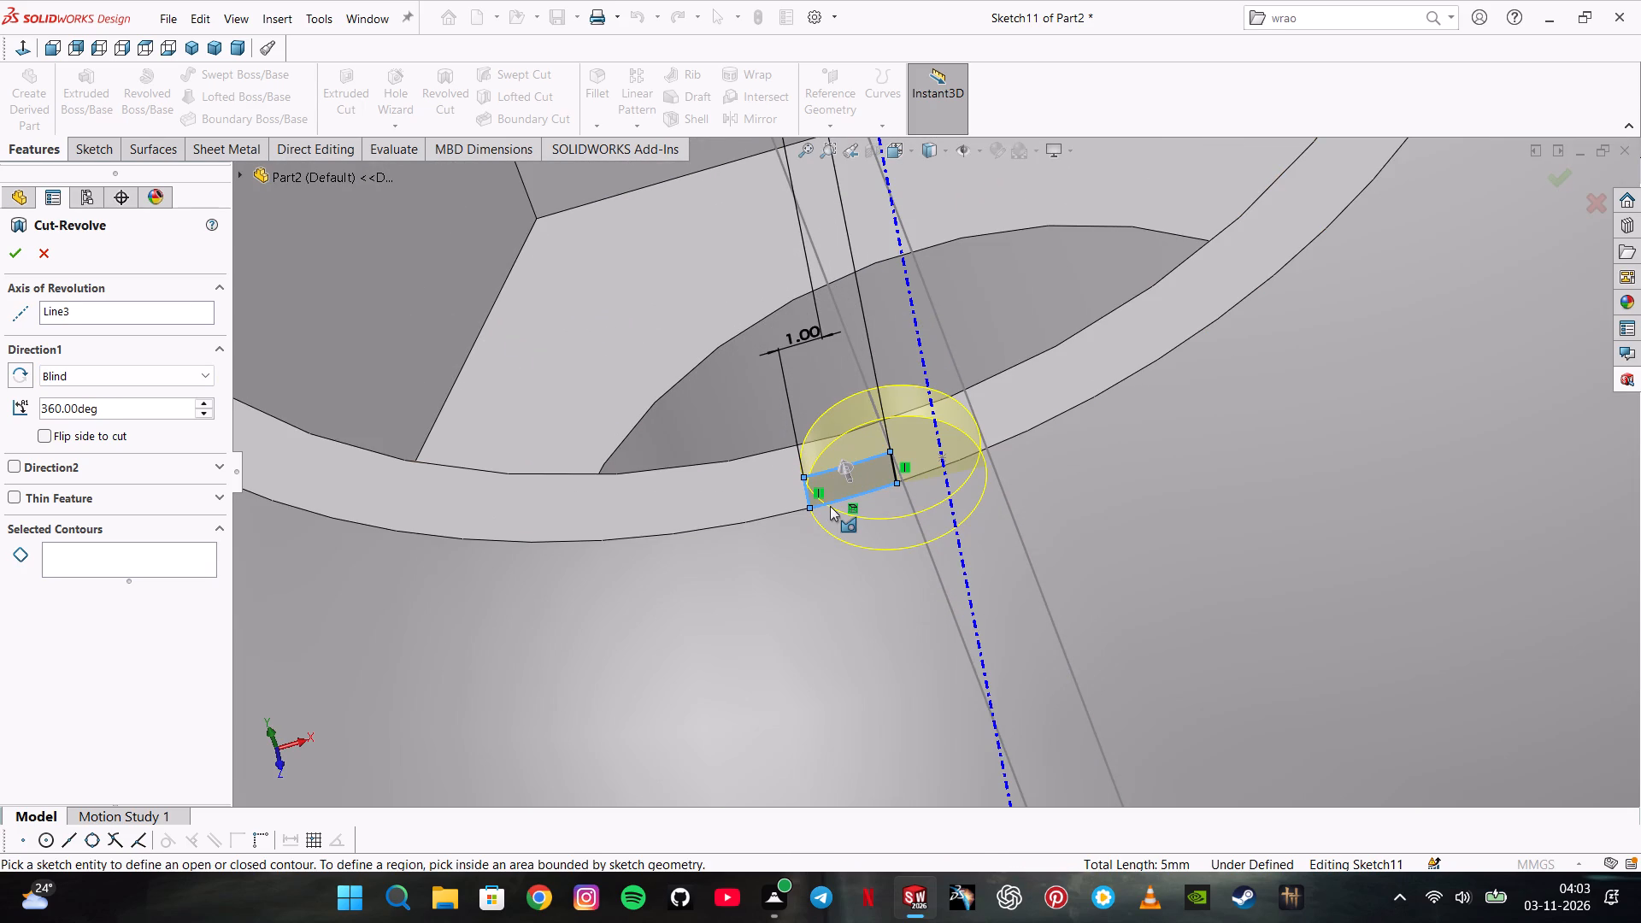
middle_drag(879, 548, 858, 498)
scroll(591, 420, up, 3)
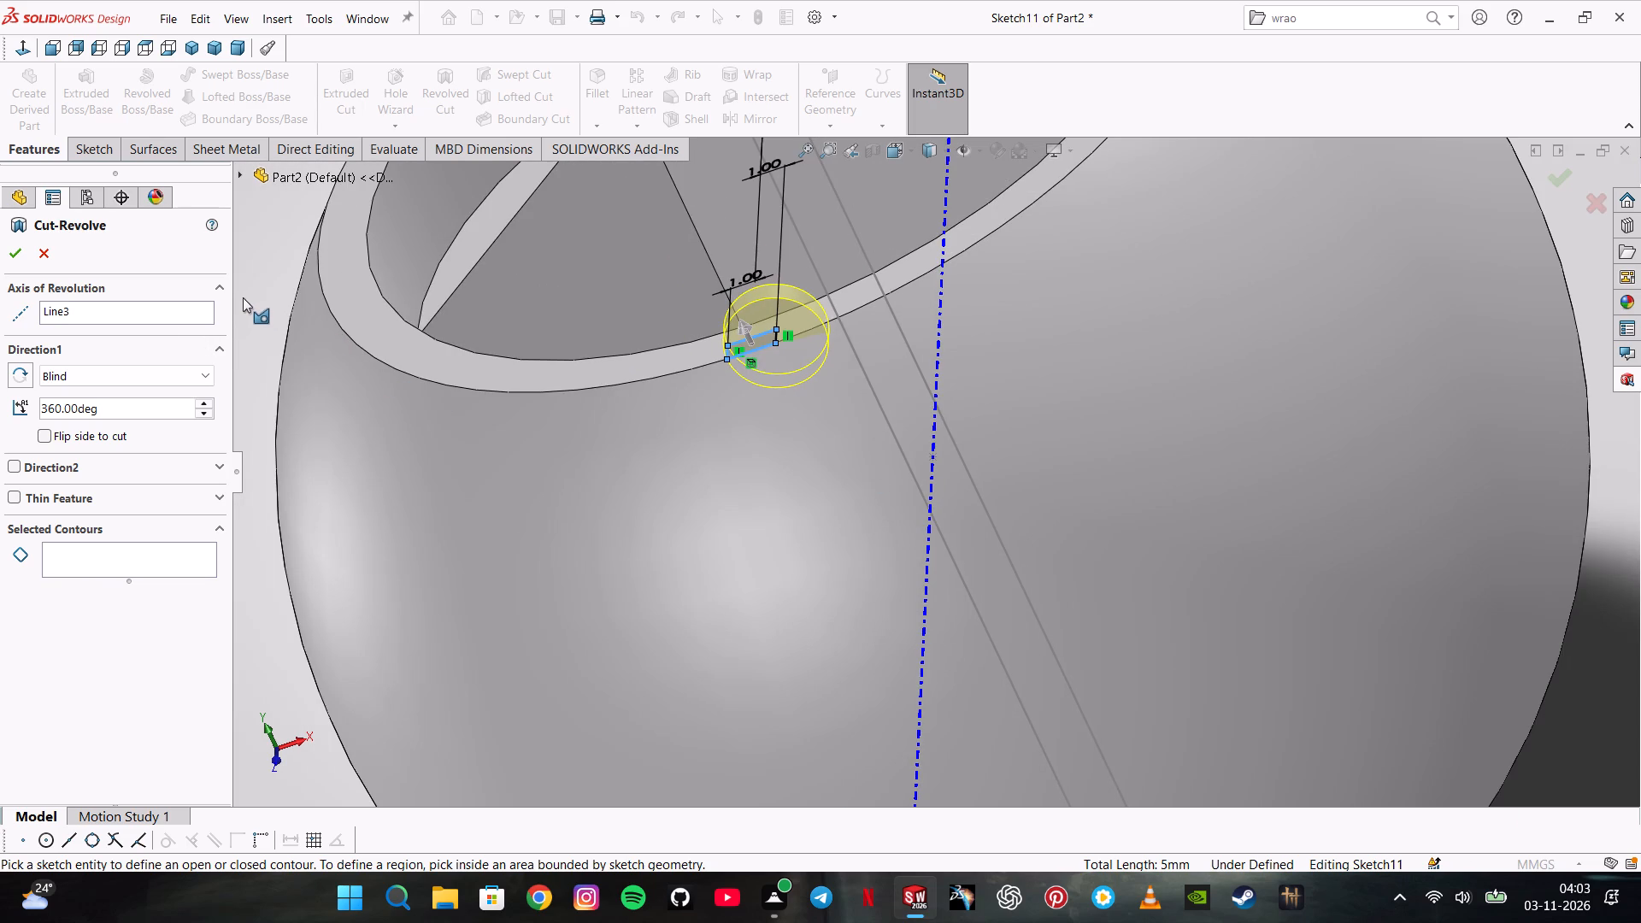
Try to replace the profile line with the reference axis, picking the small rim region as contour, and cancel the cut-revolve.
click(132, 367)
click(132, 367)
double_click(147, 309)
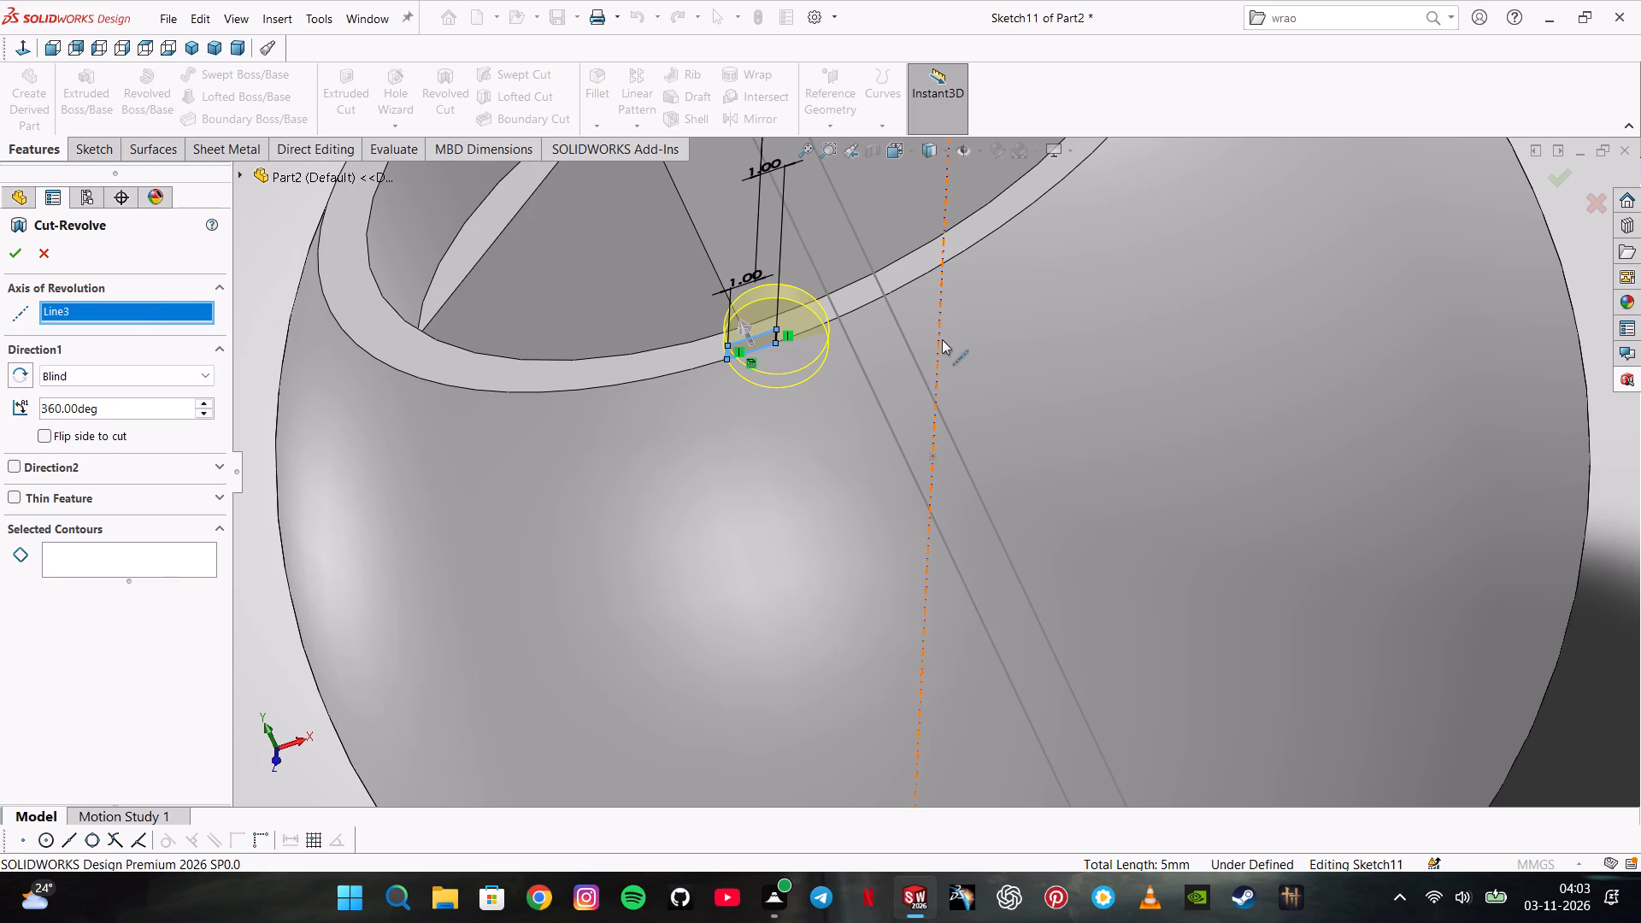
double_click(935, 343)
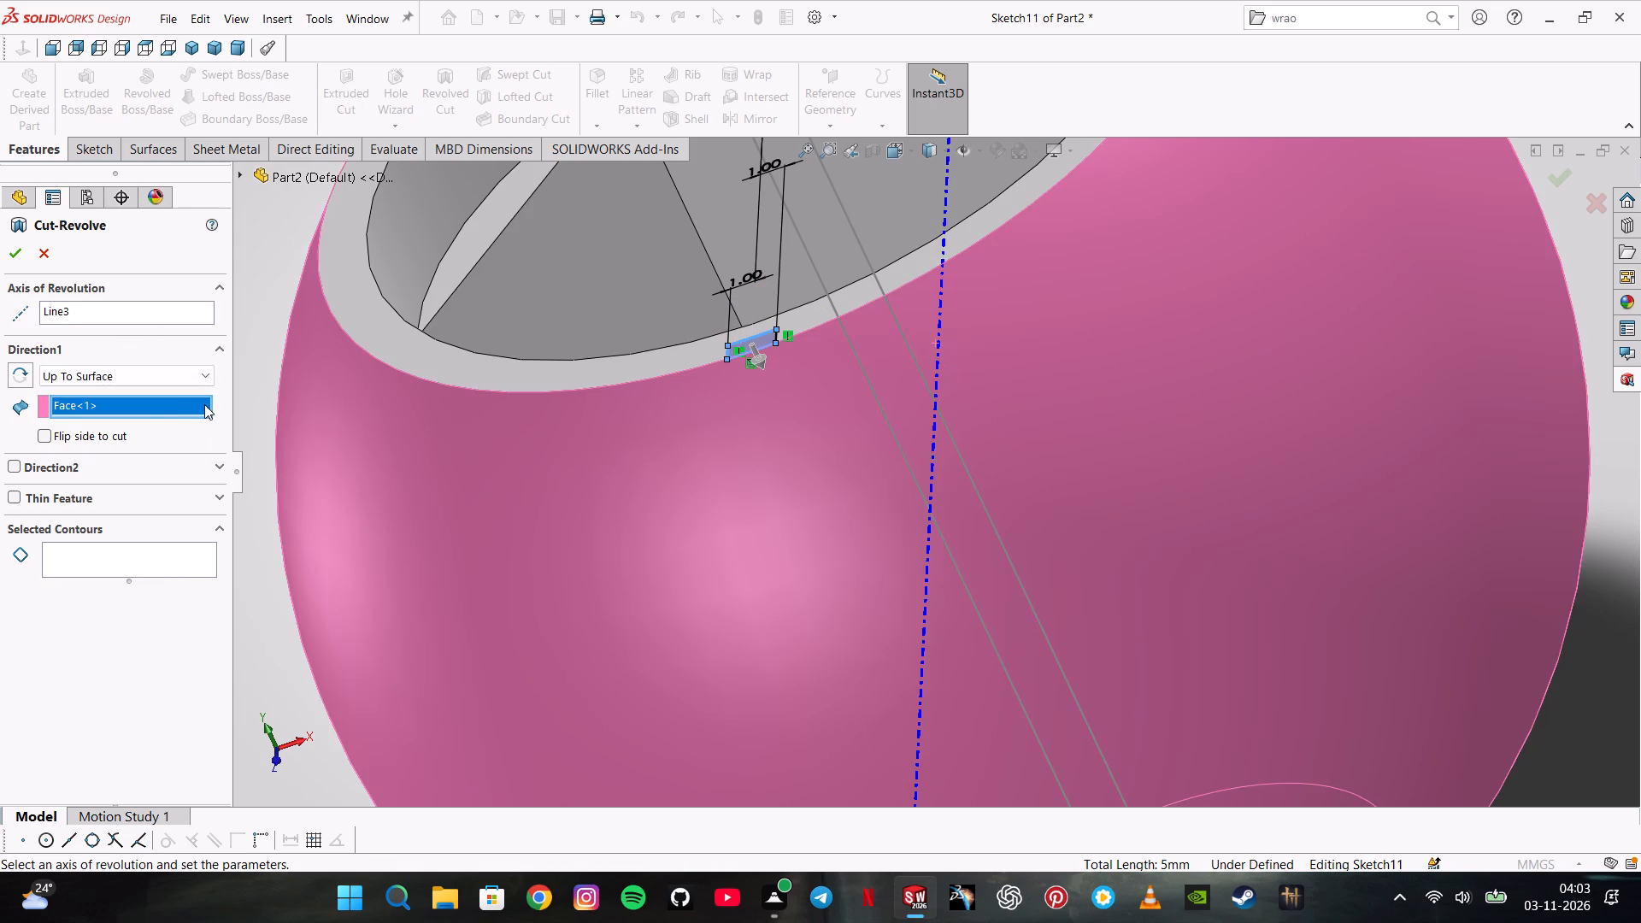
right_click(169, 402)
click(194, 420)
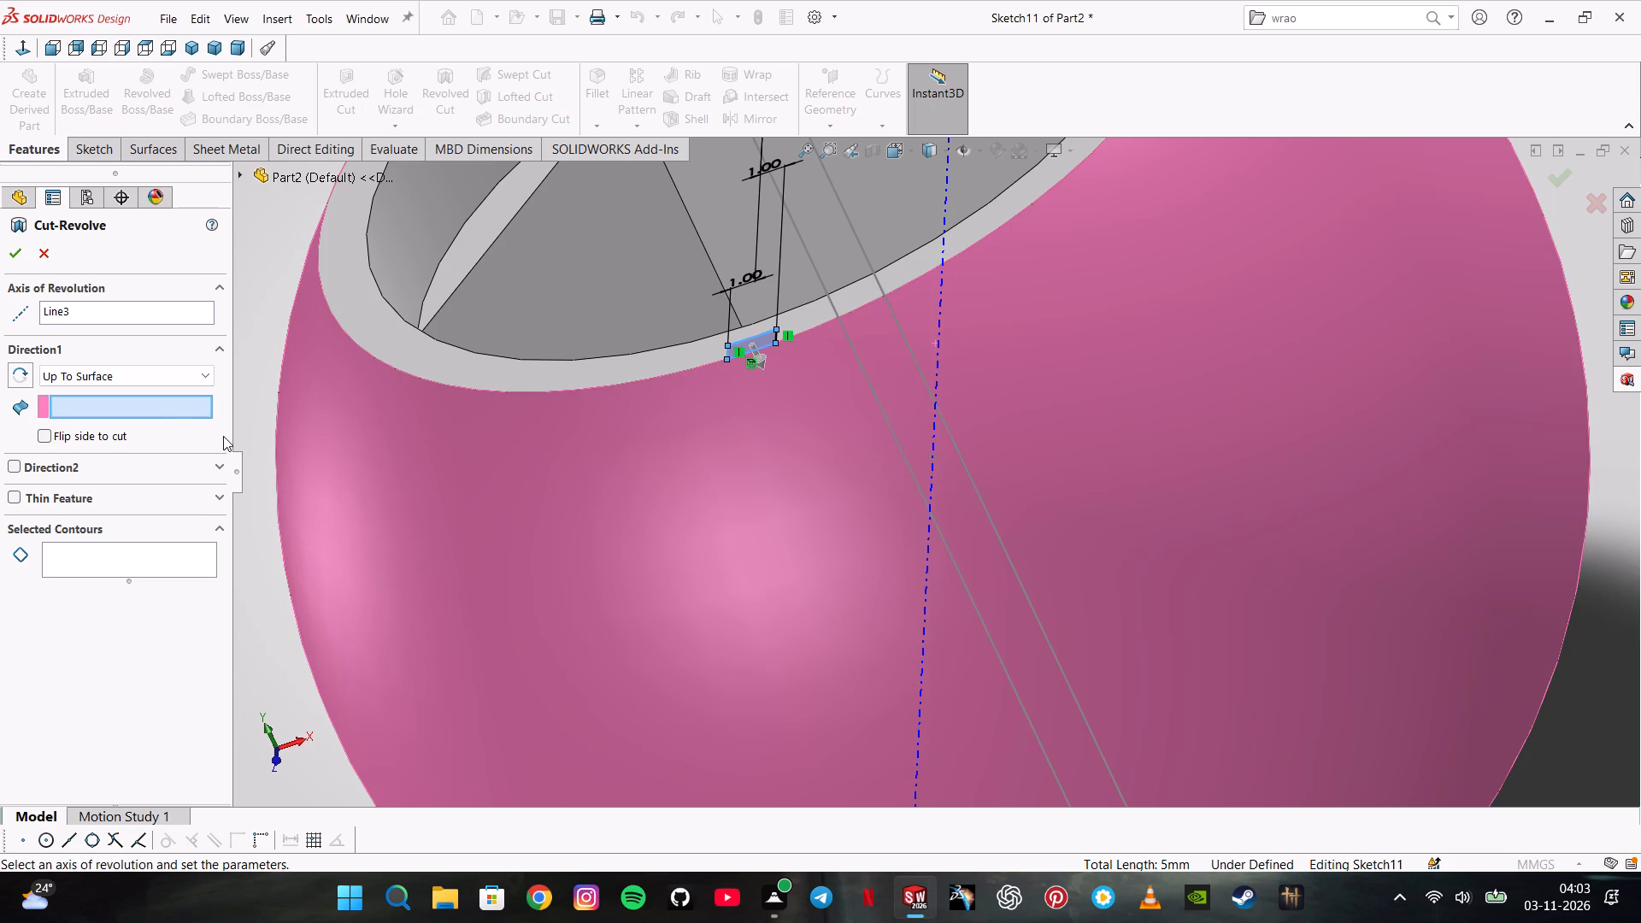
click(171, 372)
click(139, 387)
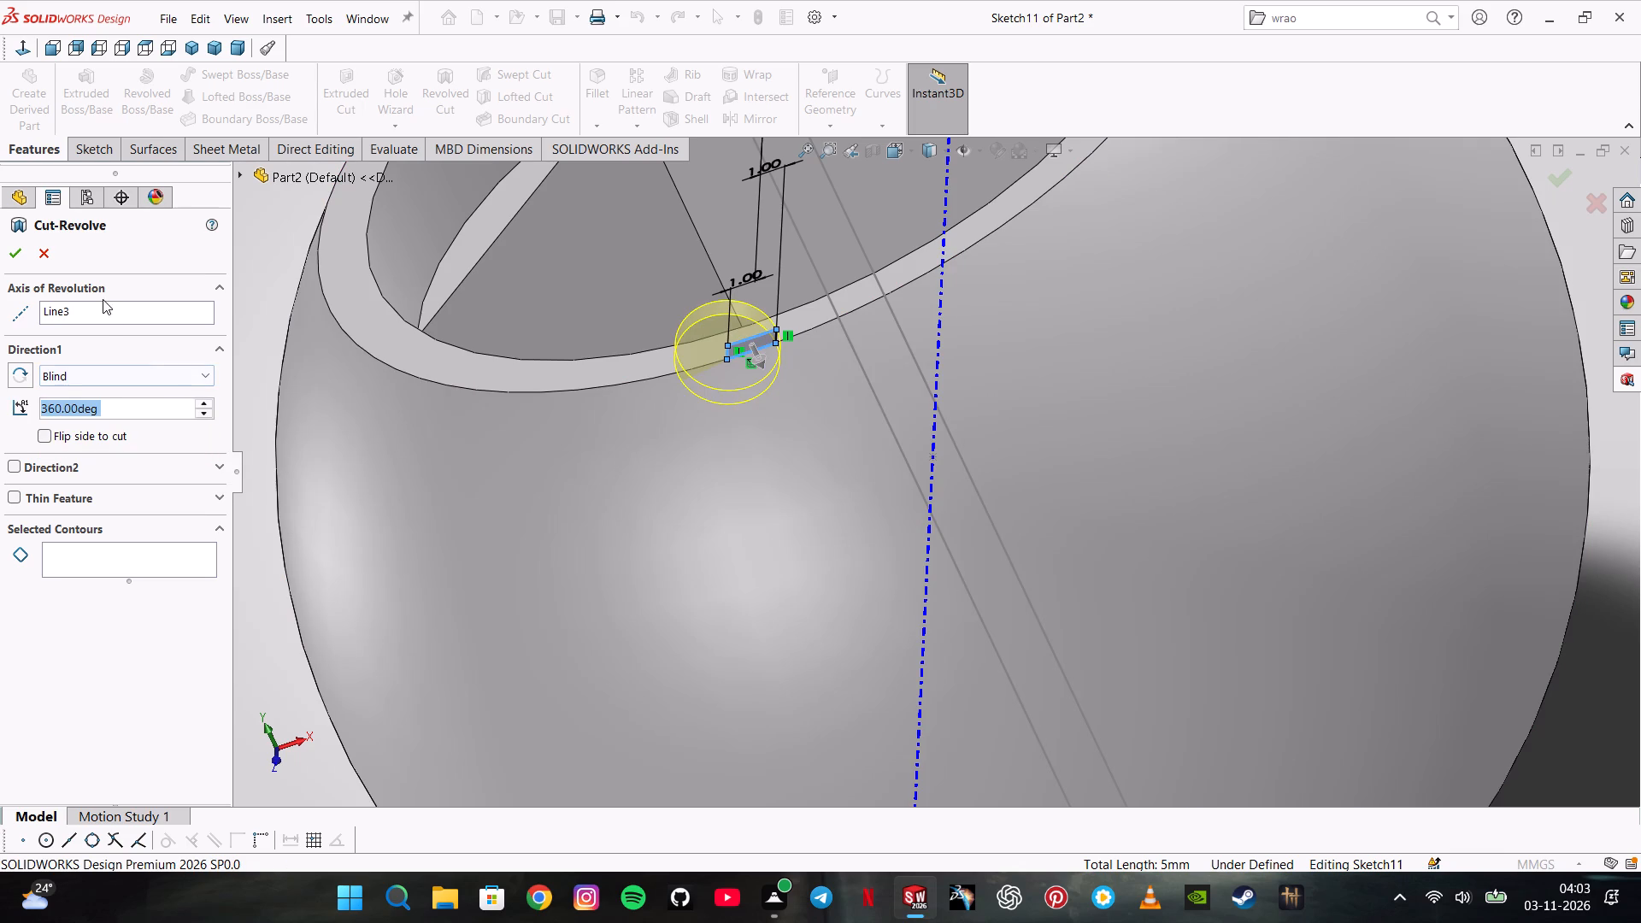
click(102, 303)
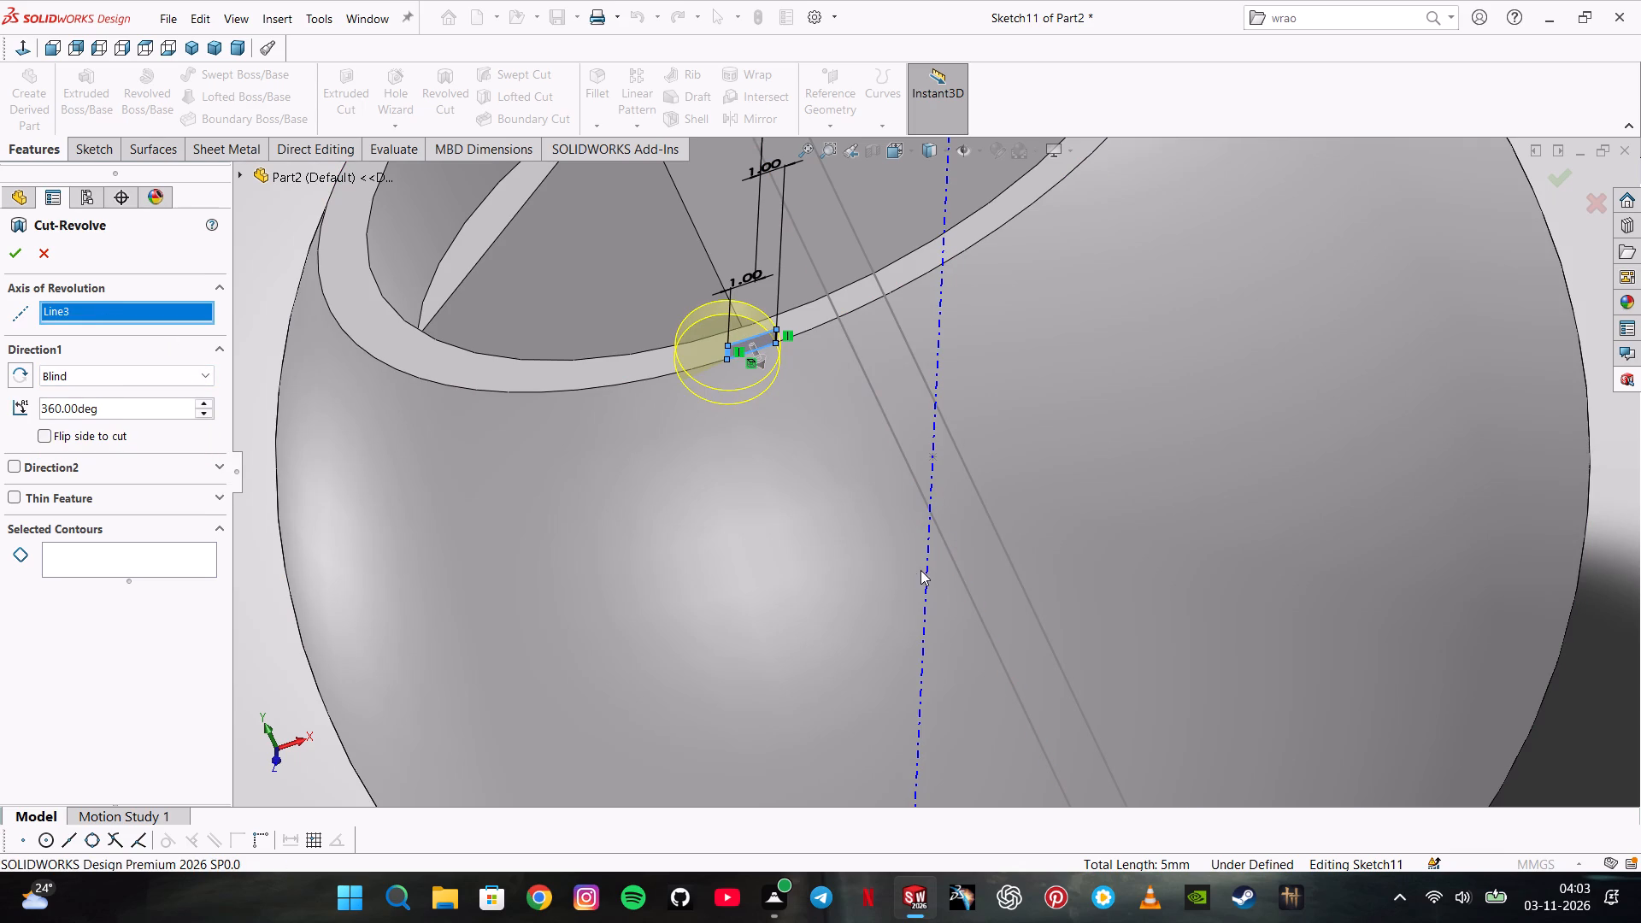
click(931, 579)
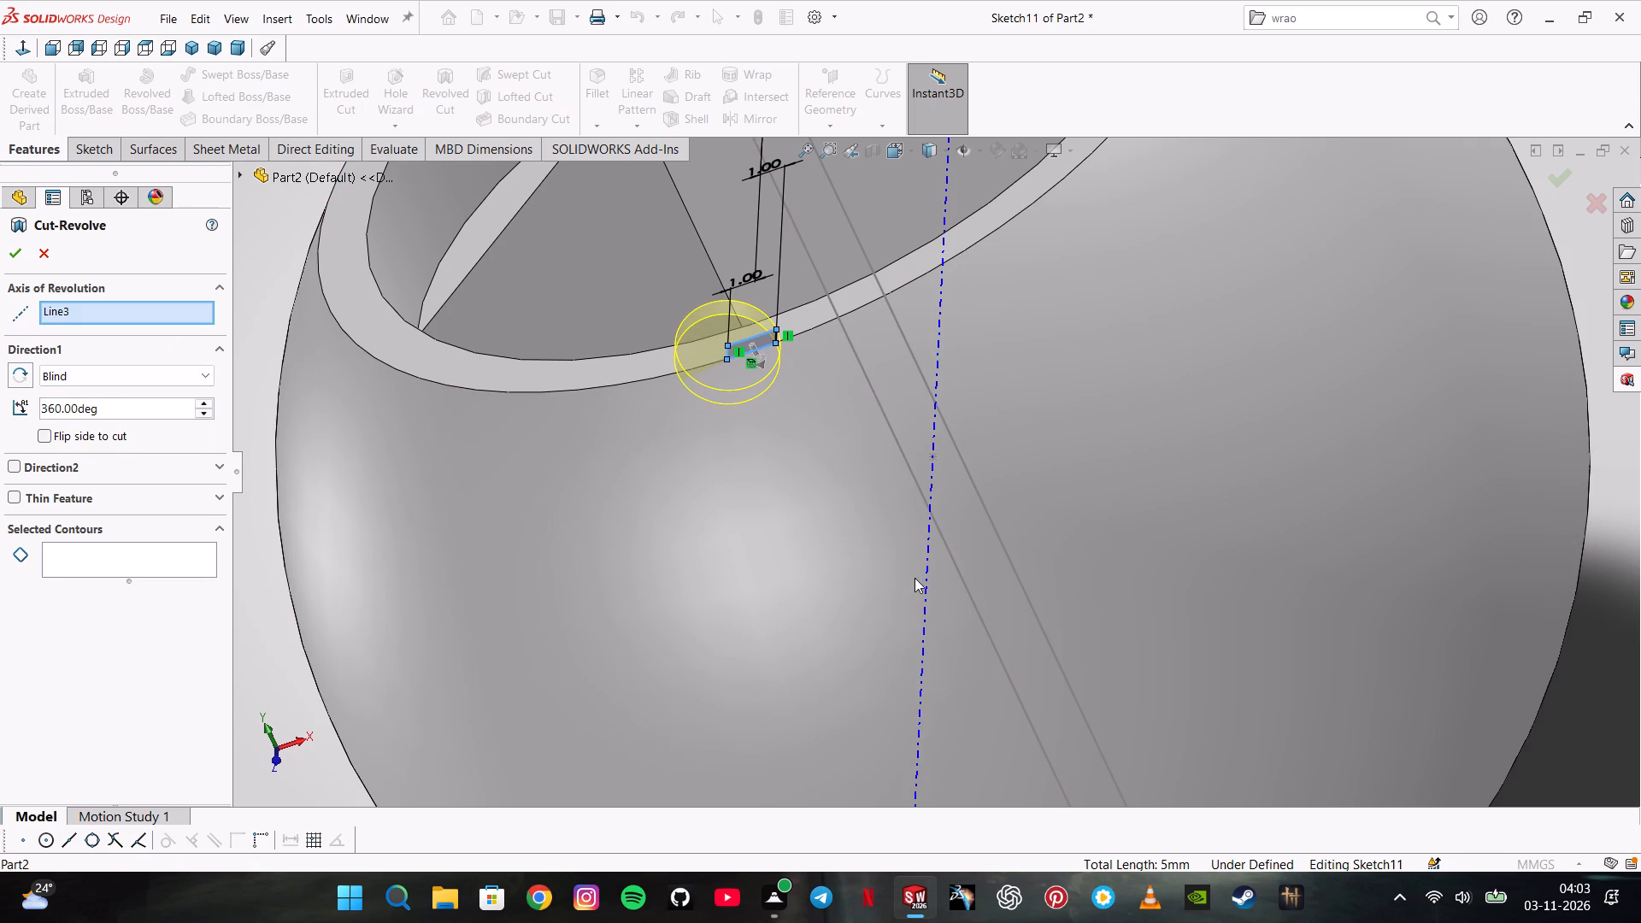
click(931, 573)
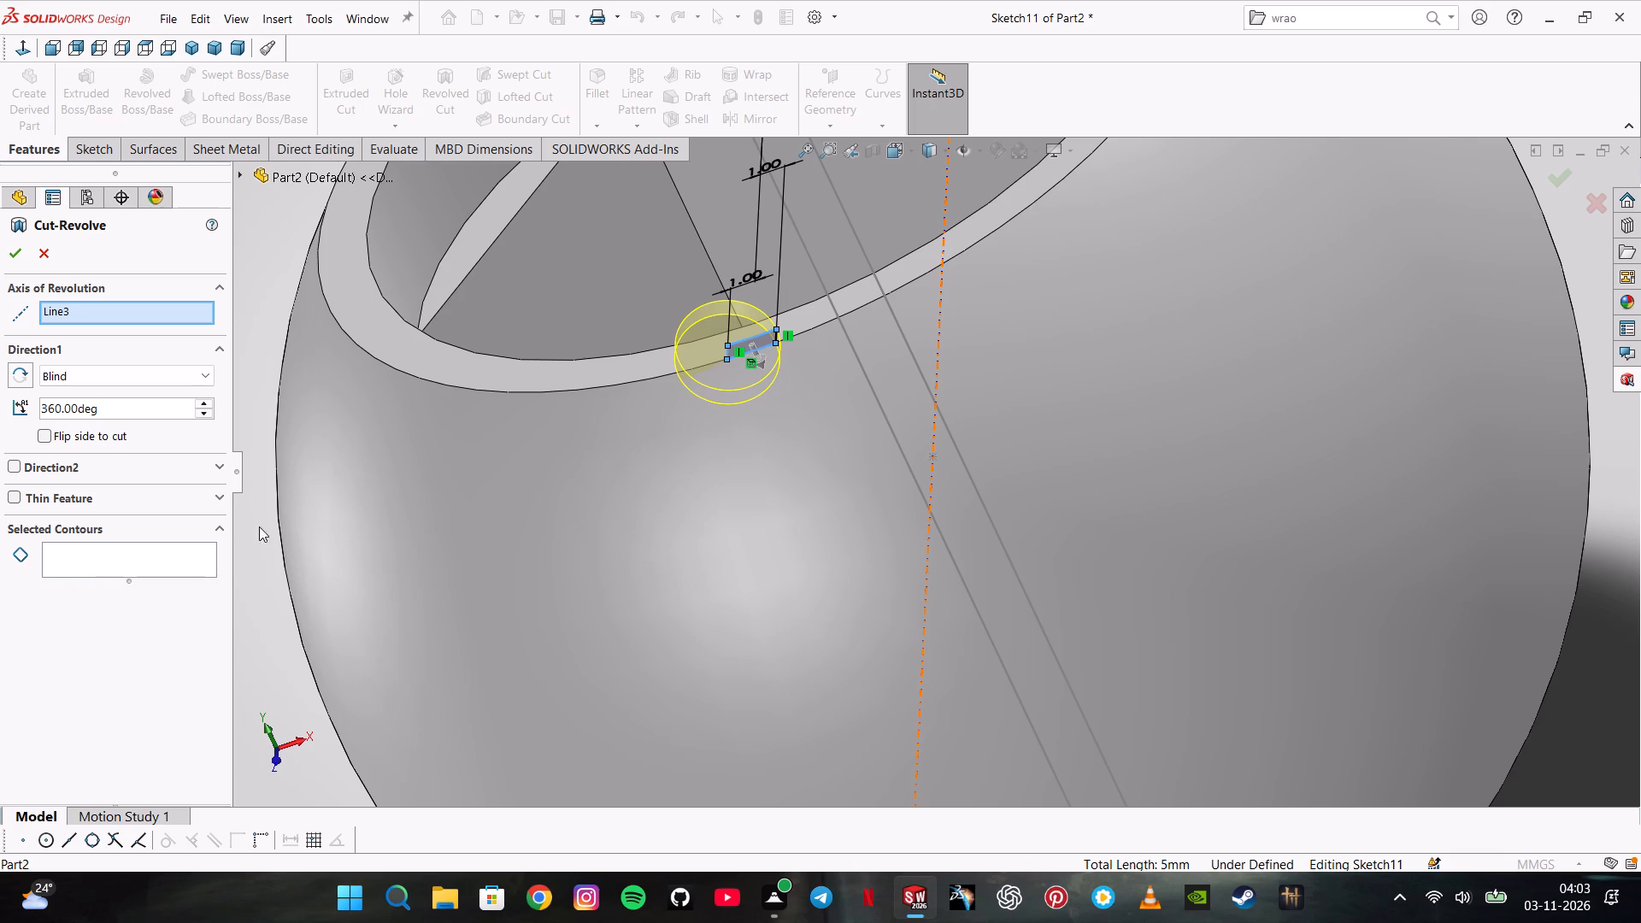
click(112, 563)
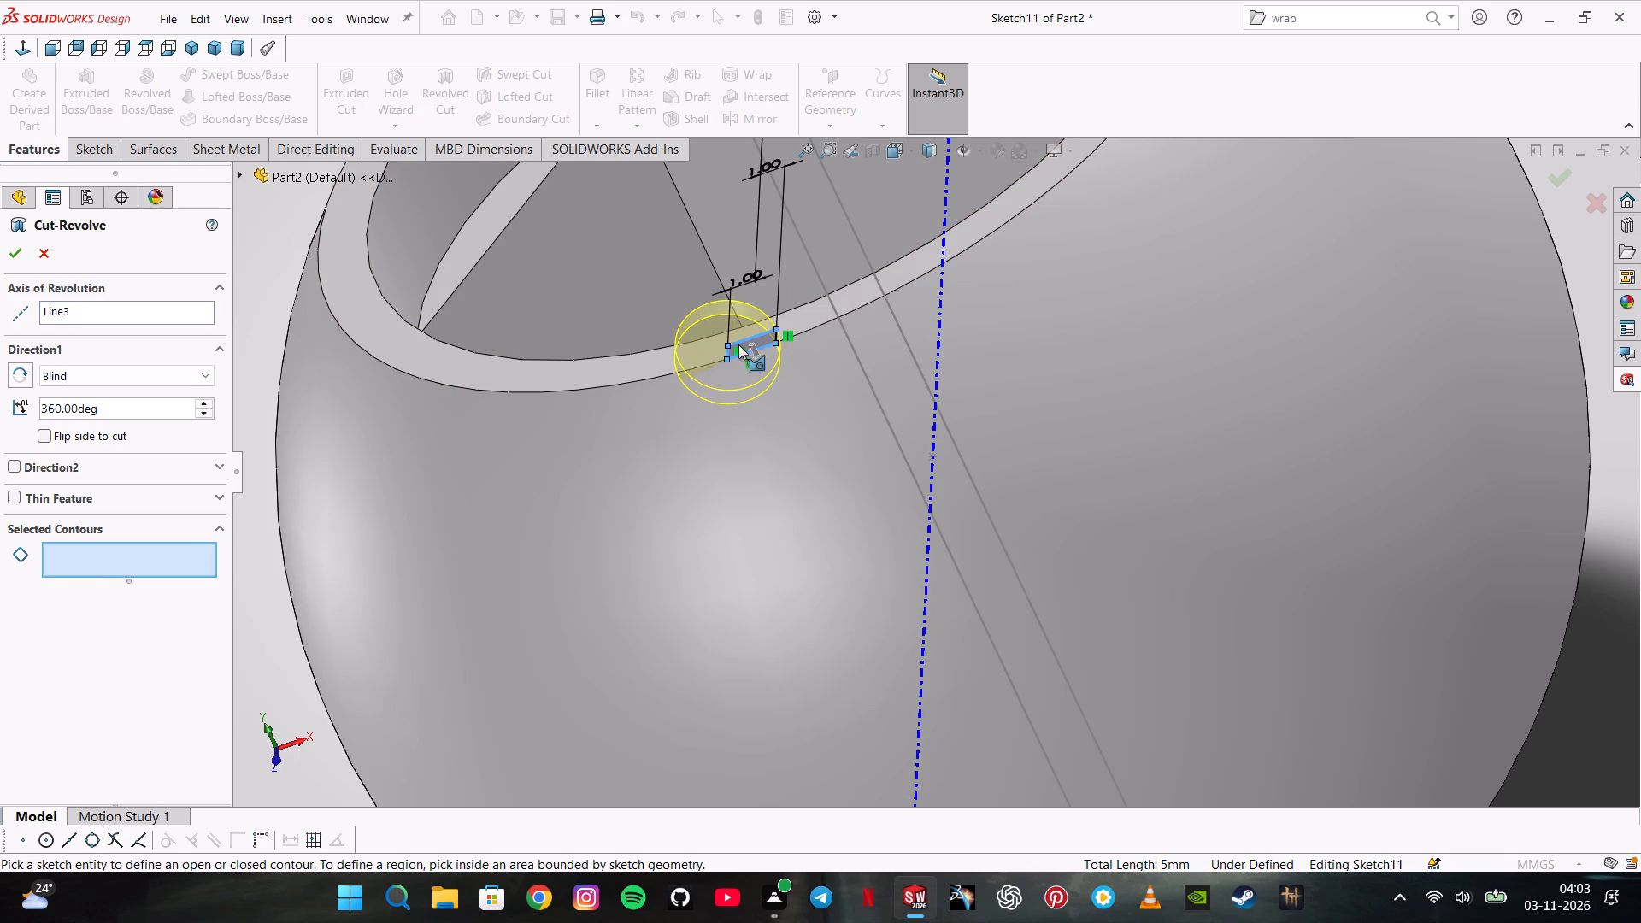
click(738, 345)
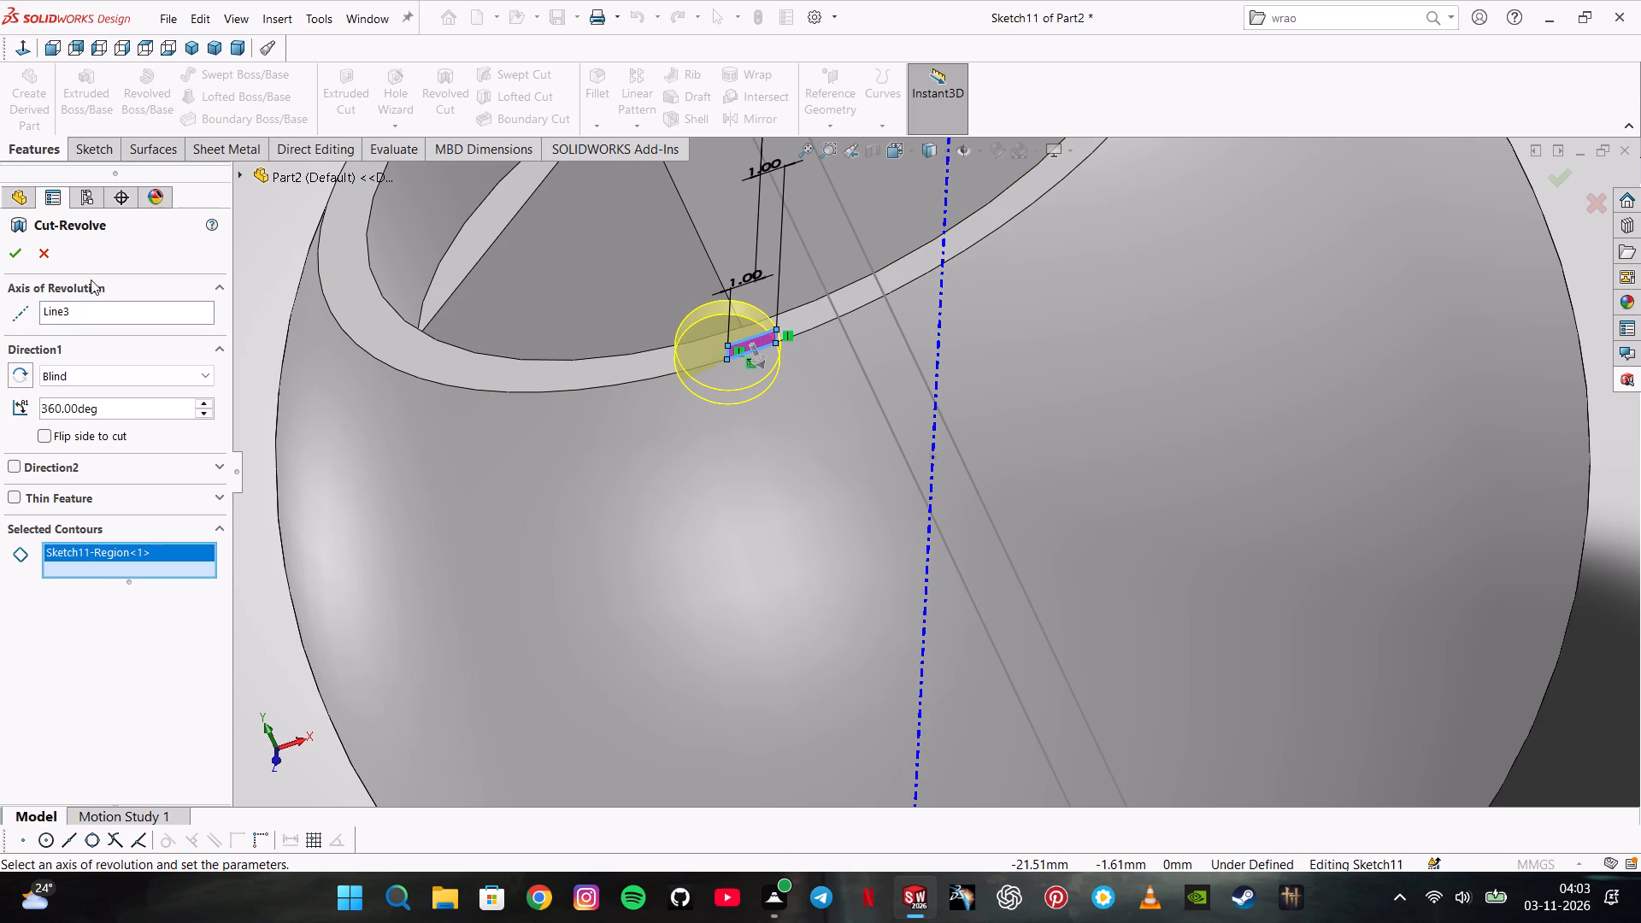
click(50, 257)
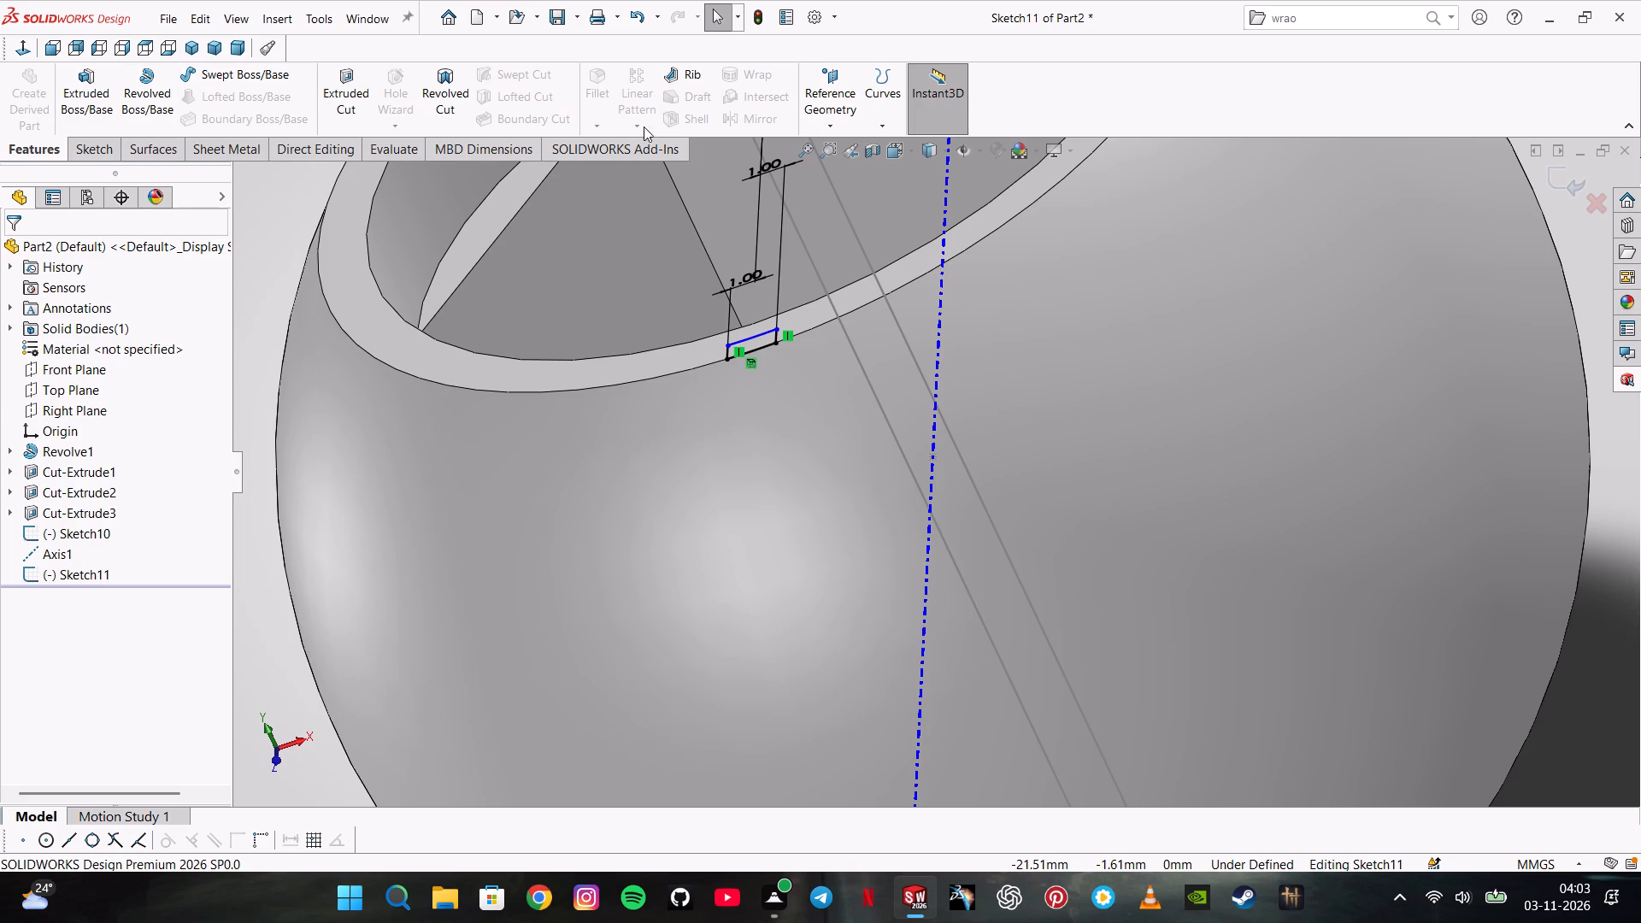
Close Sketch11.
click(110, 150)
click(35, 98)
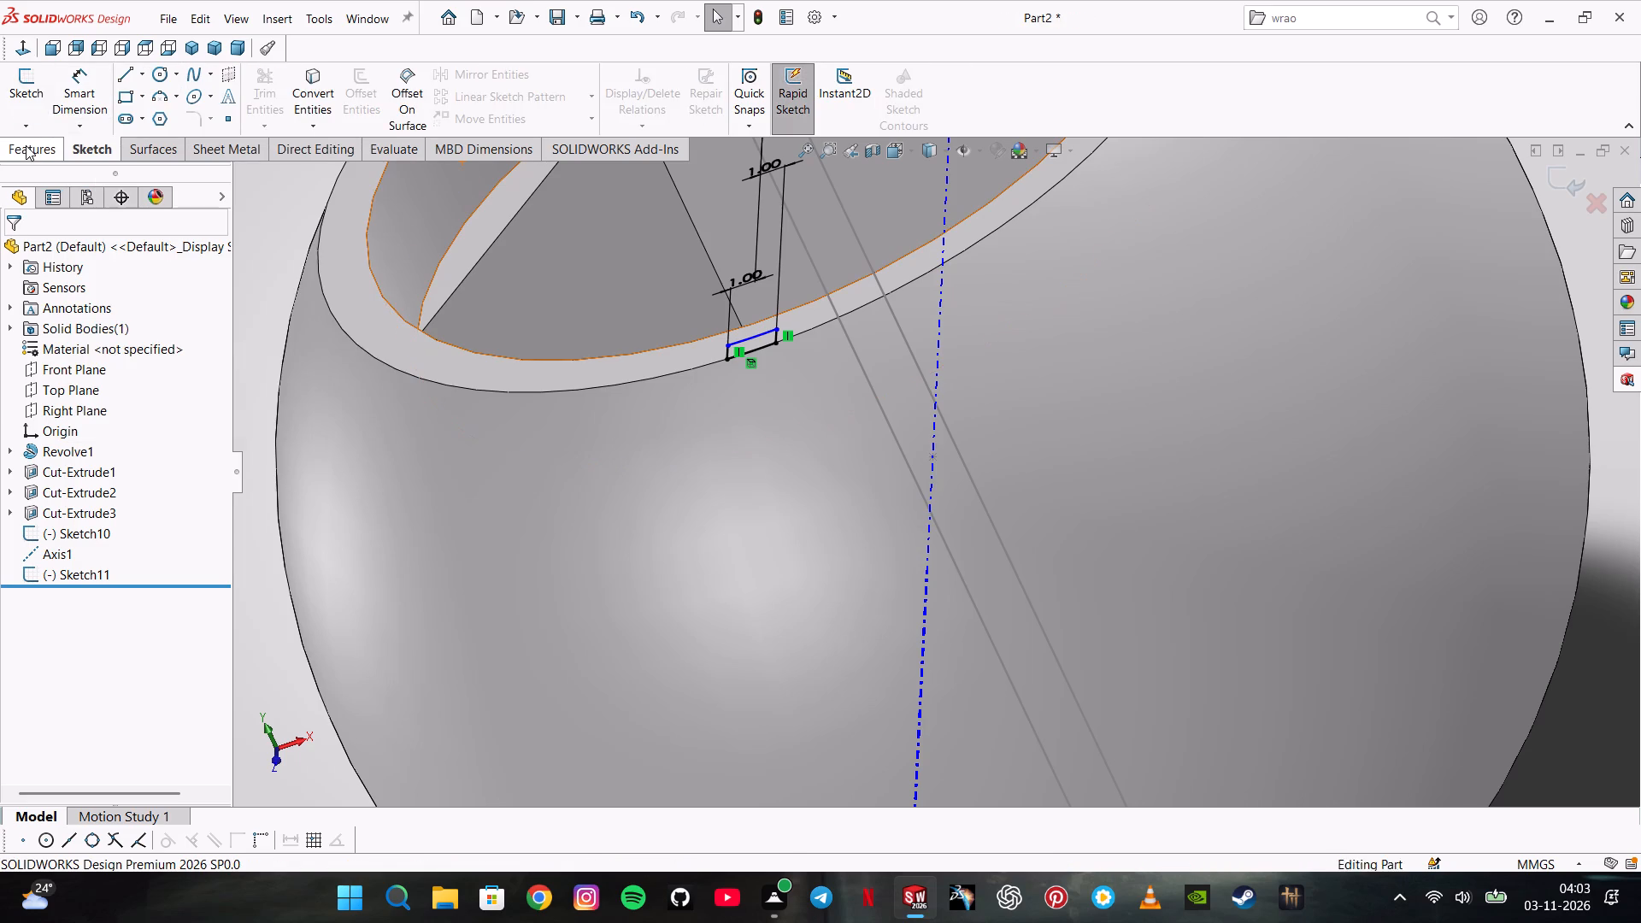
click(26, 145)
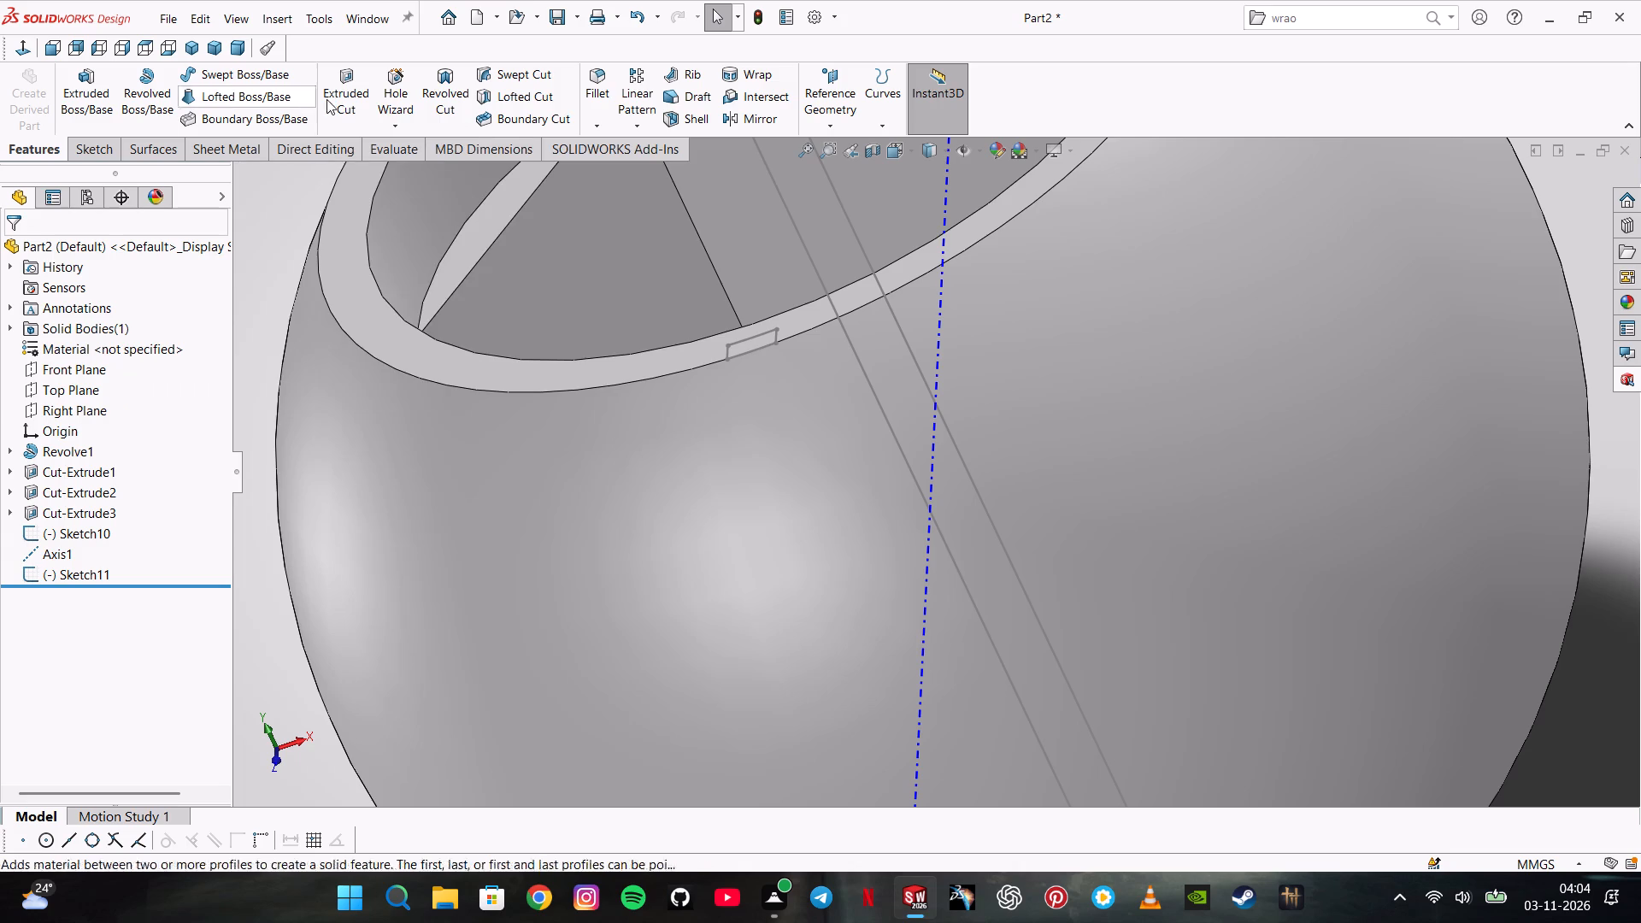
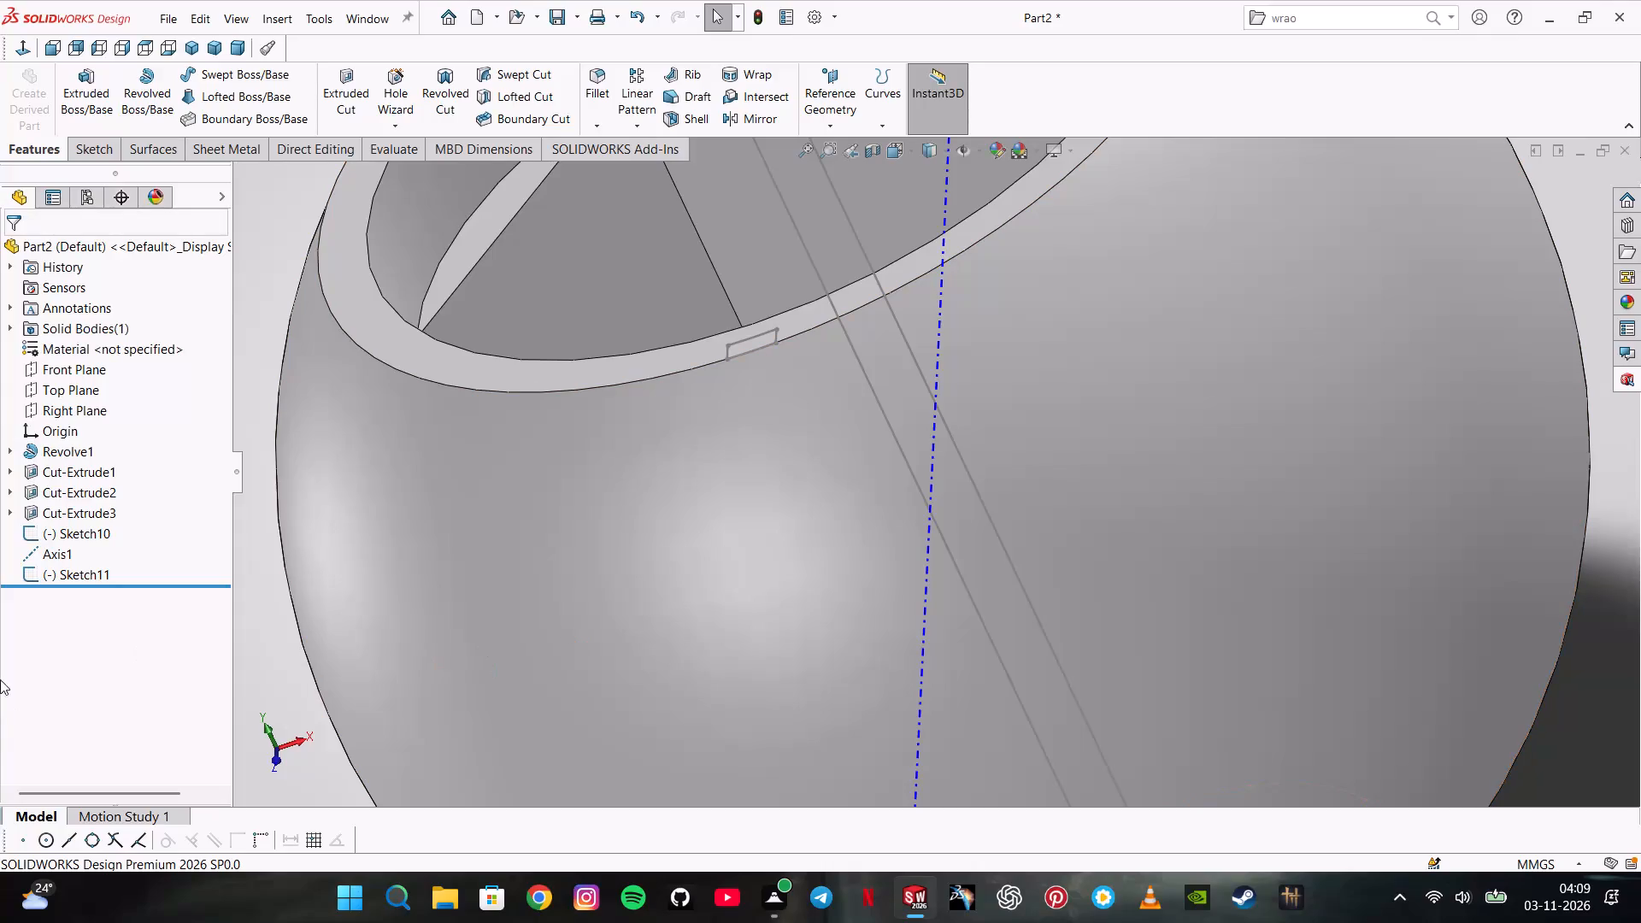
Delete the reference axis Axis1 from the part.
click(102, 150)
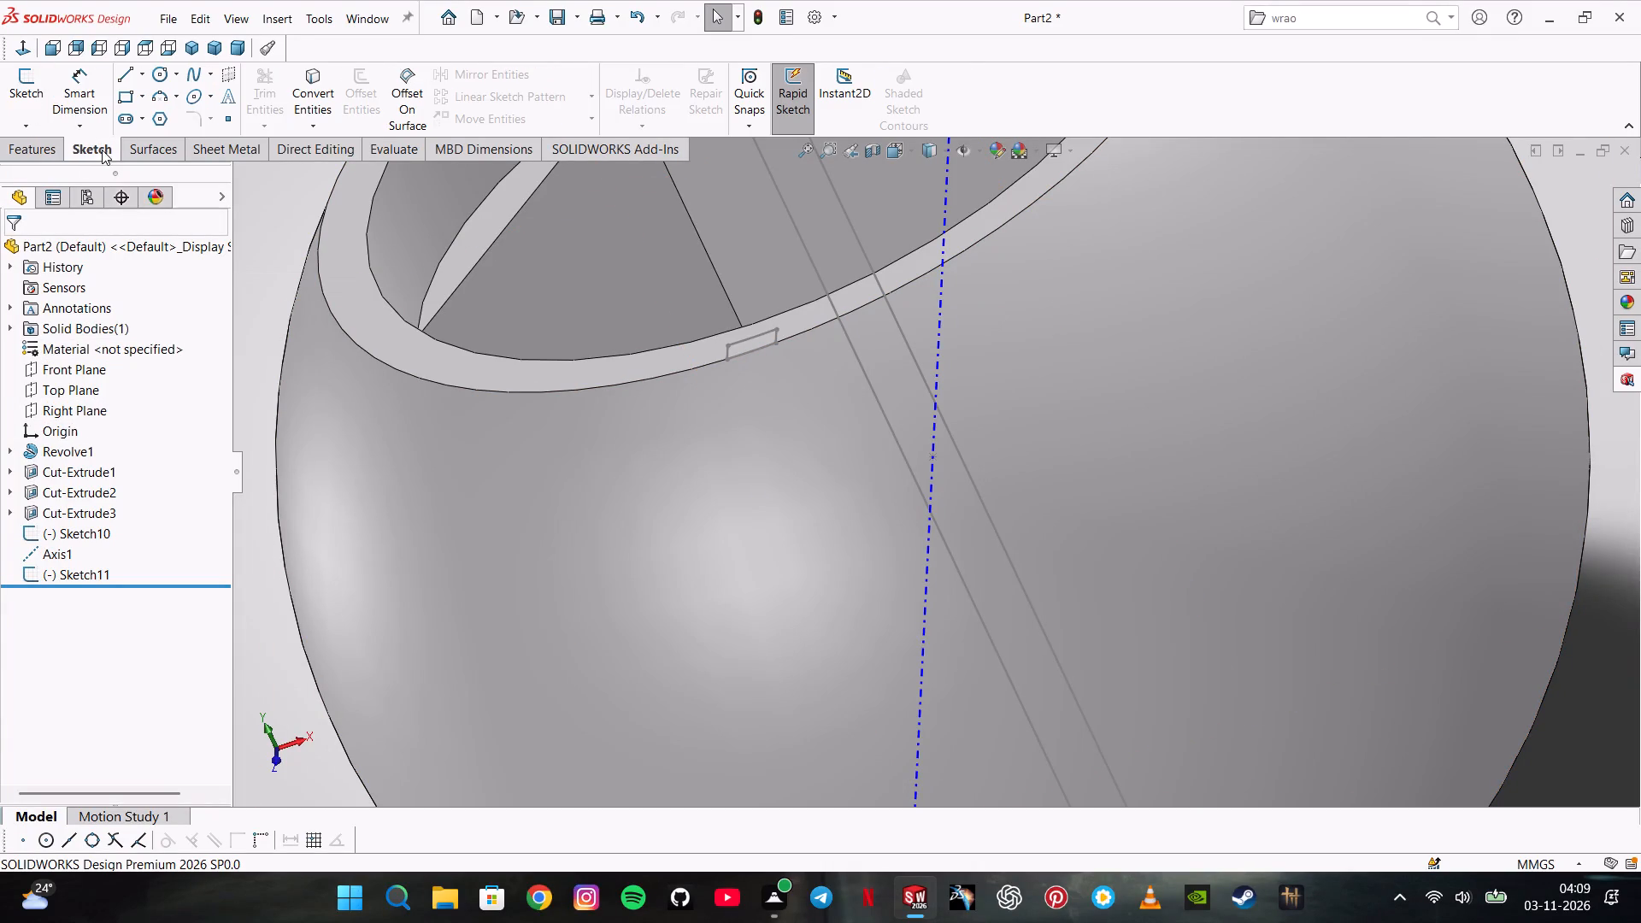
click(40, 156)
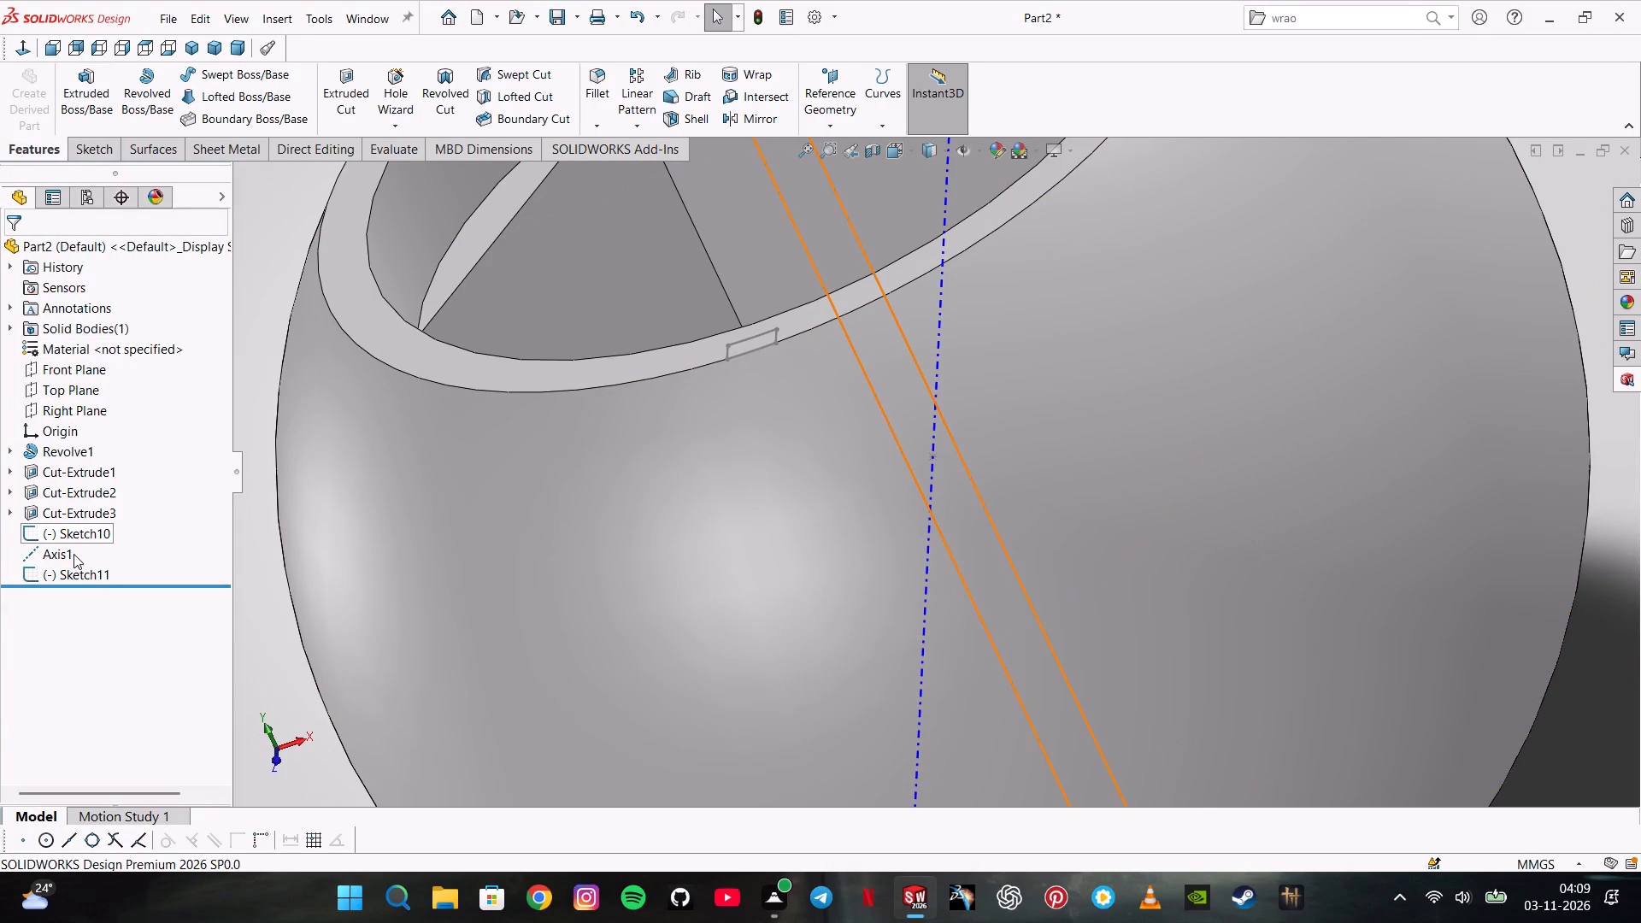
right_click(74, 555)
click(115, 646)
key(period)
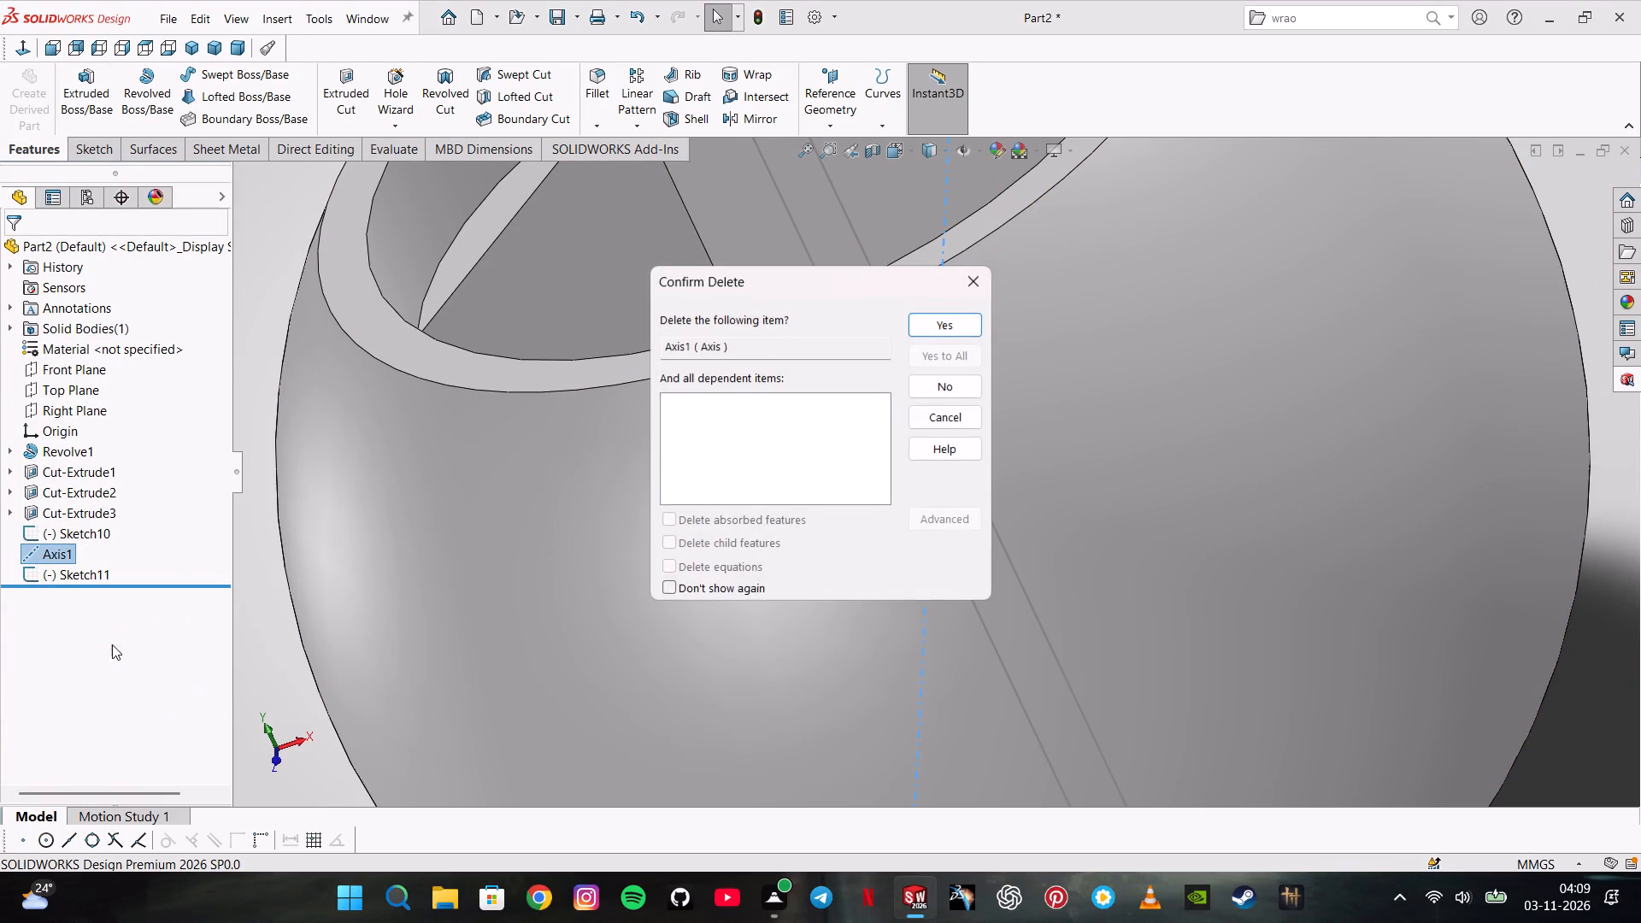
key(Return)
Delete Sketch11, the small rim profile sketch.
right_click(92, 552)
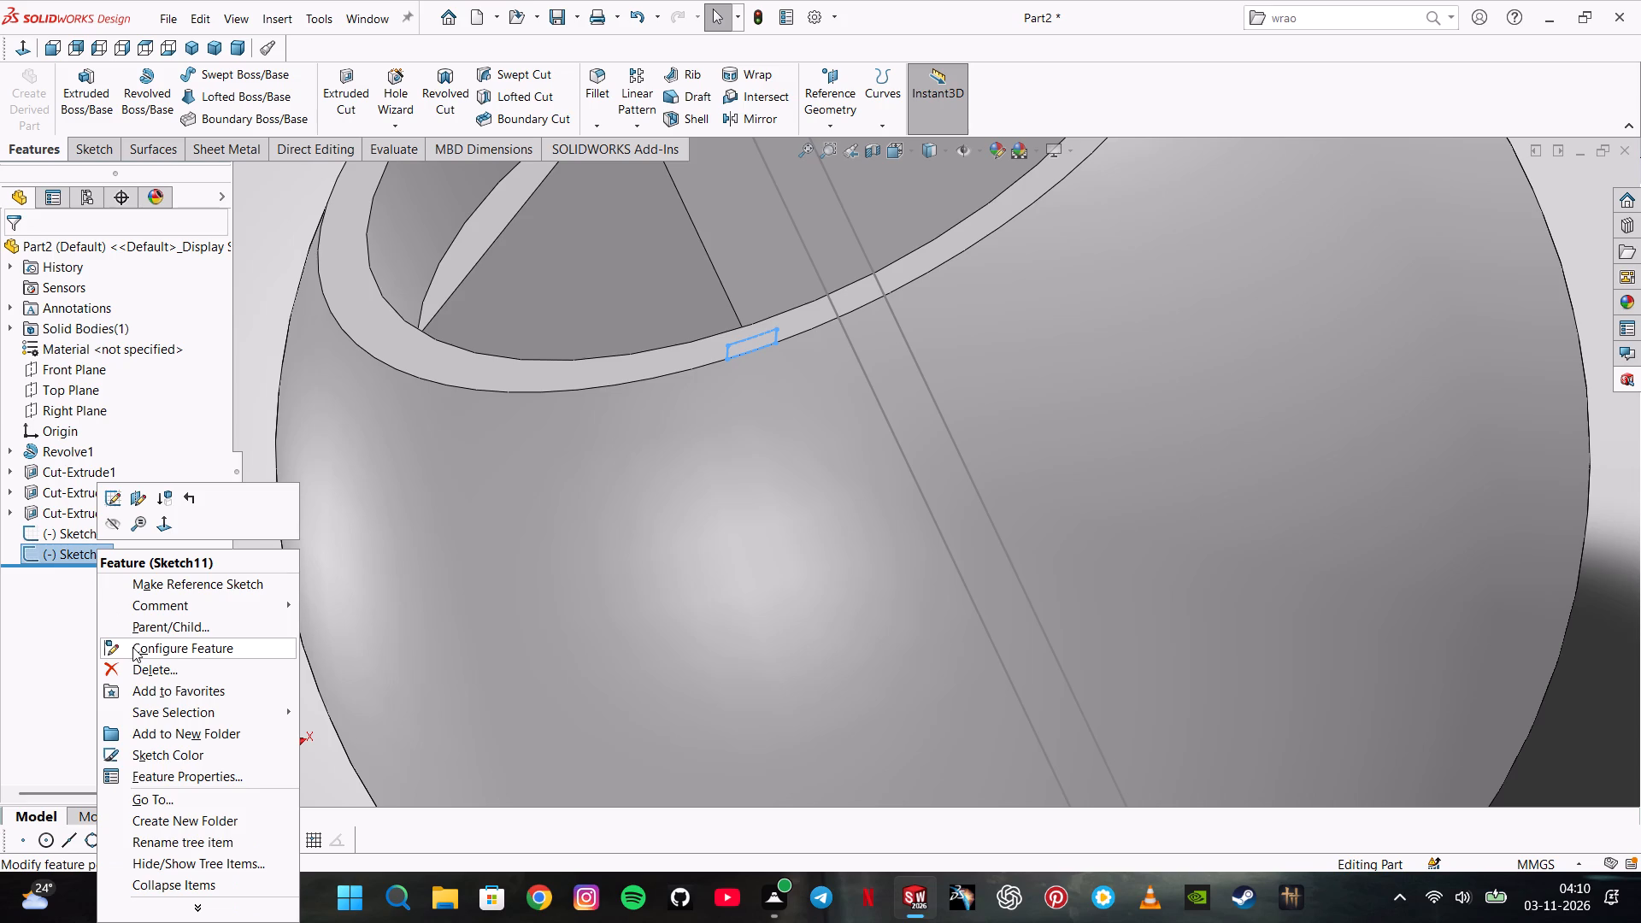
double_click(138, 656)
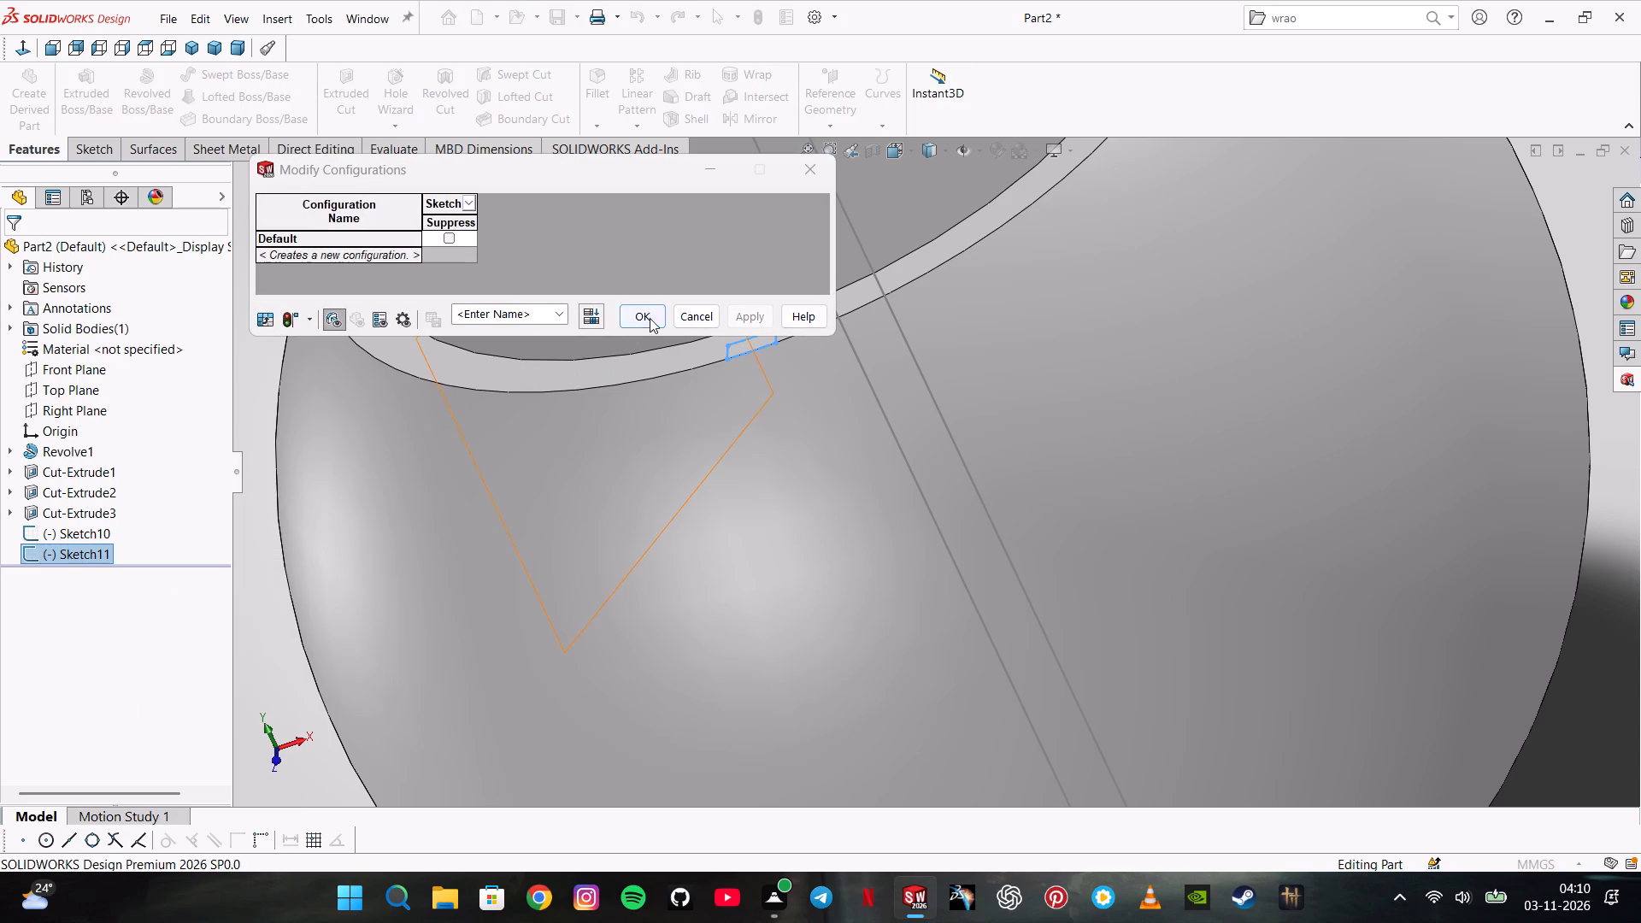
click(712, 314)
right_click(82, 547)
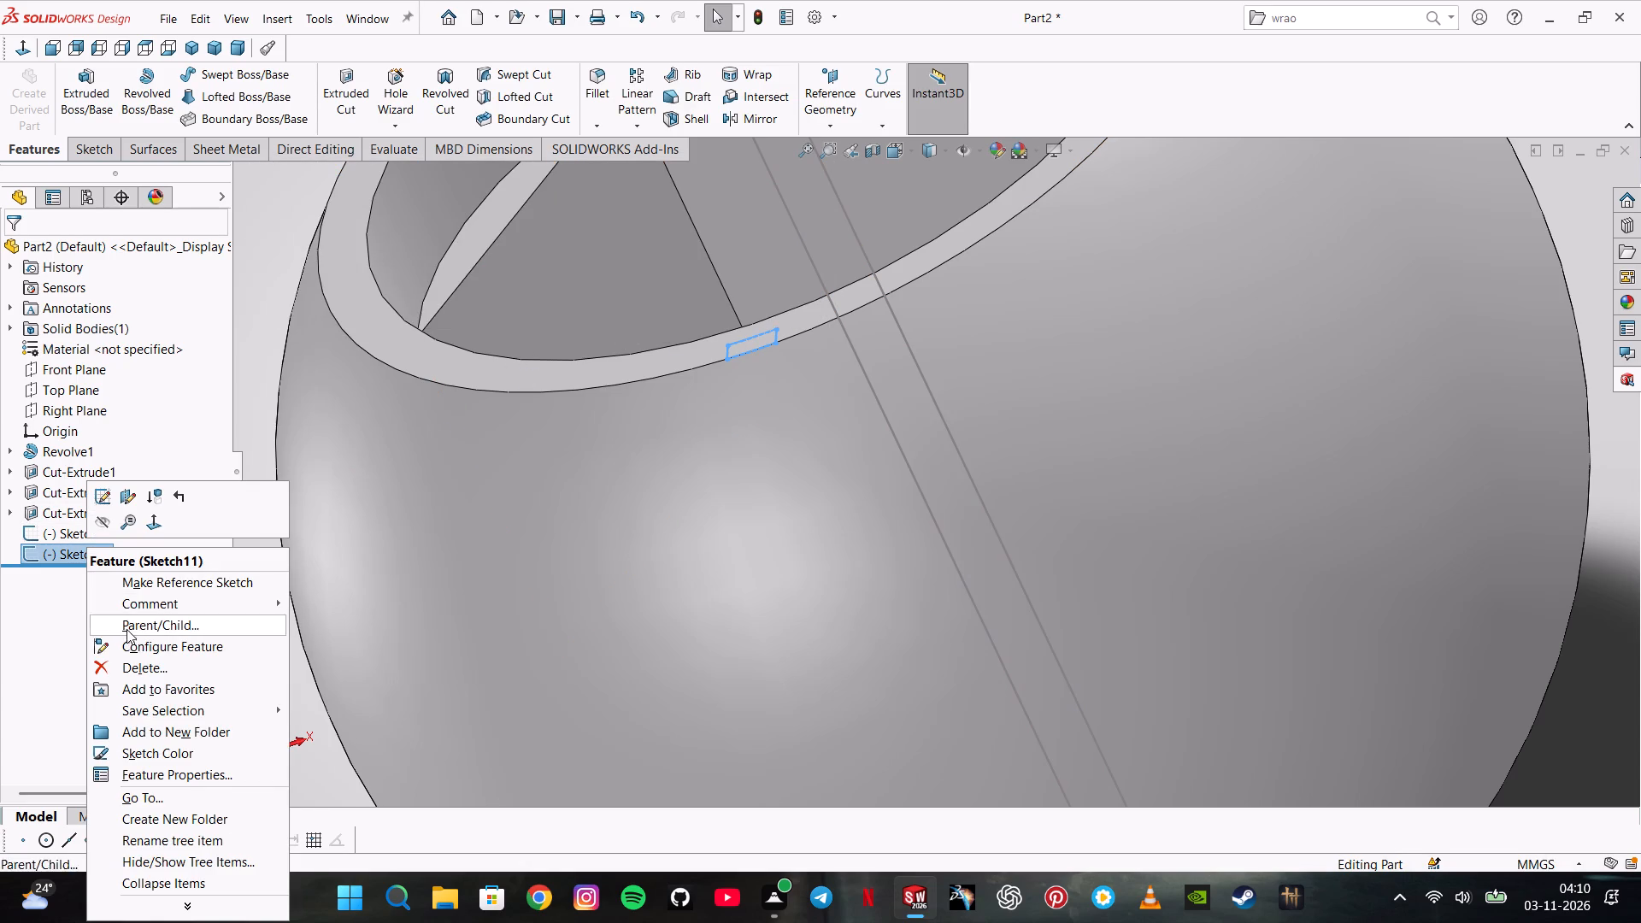
click(148, 663)
key(Return)
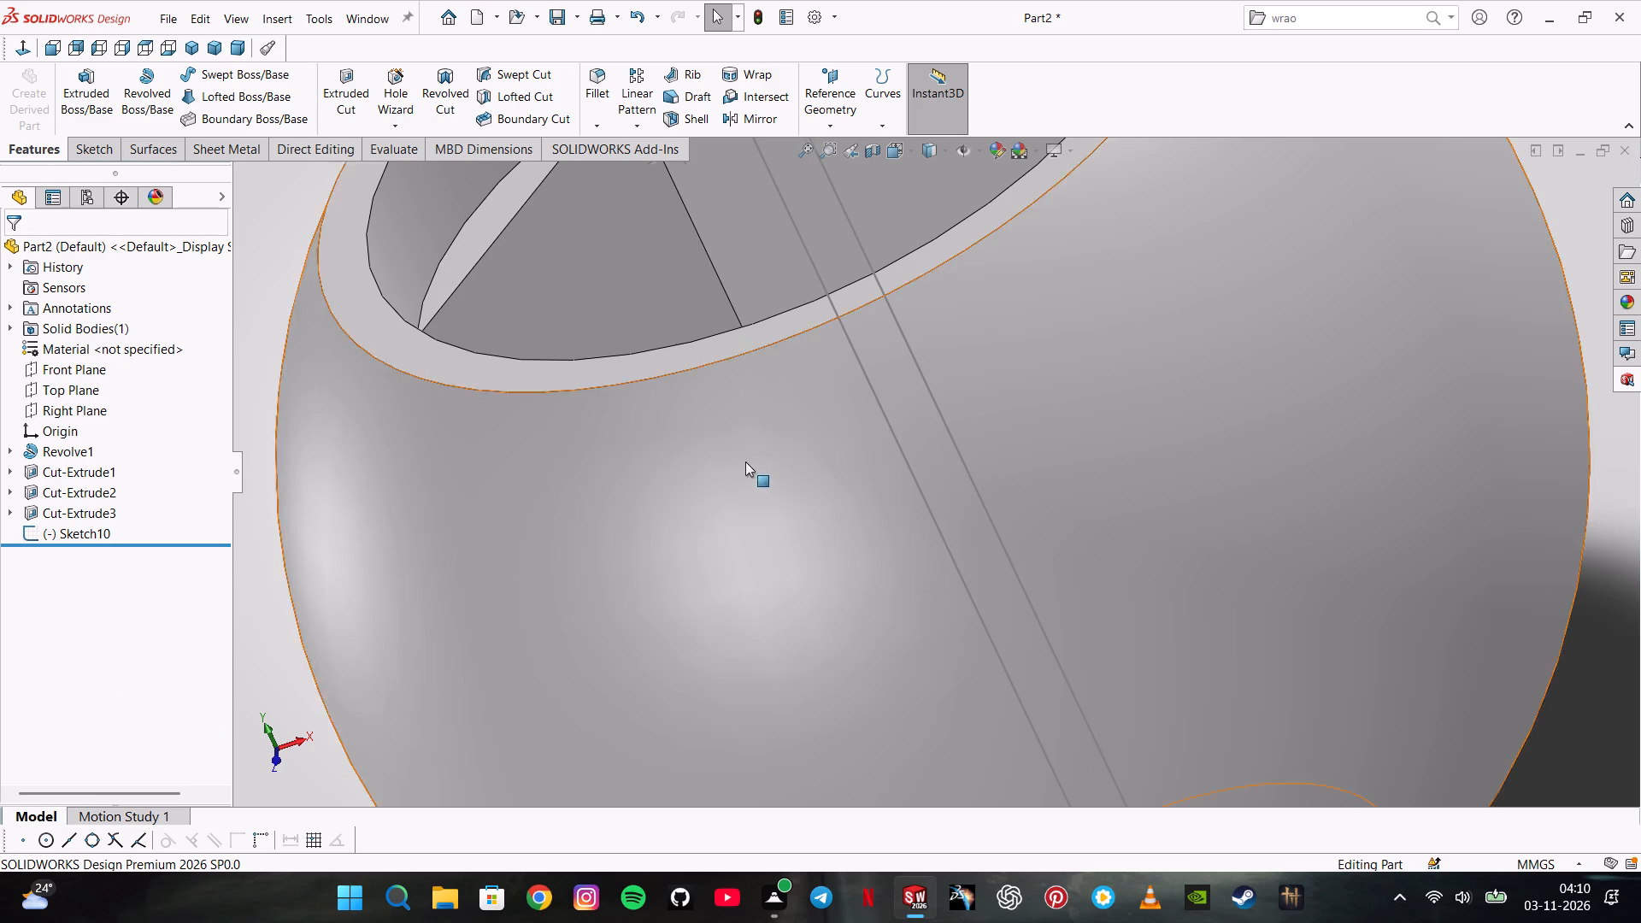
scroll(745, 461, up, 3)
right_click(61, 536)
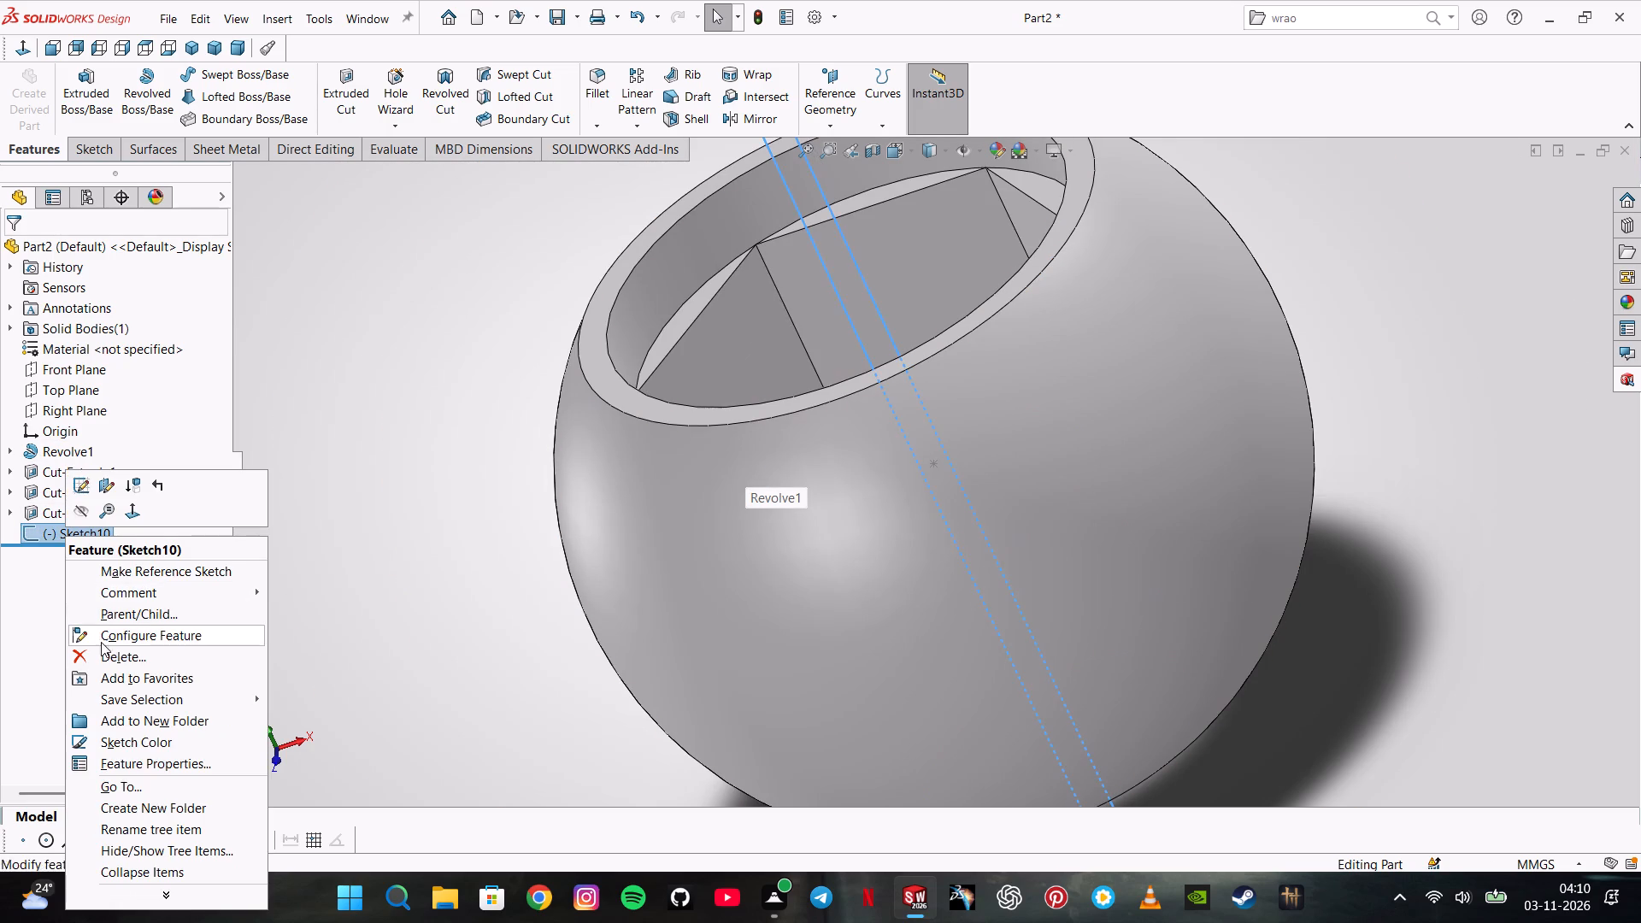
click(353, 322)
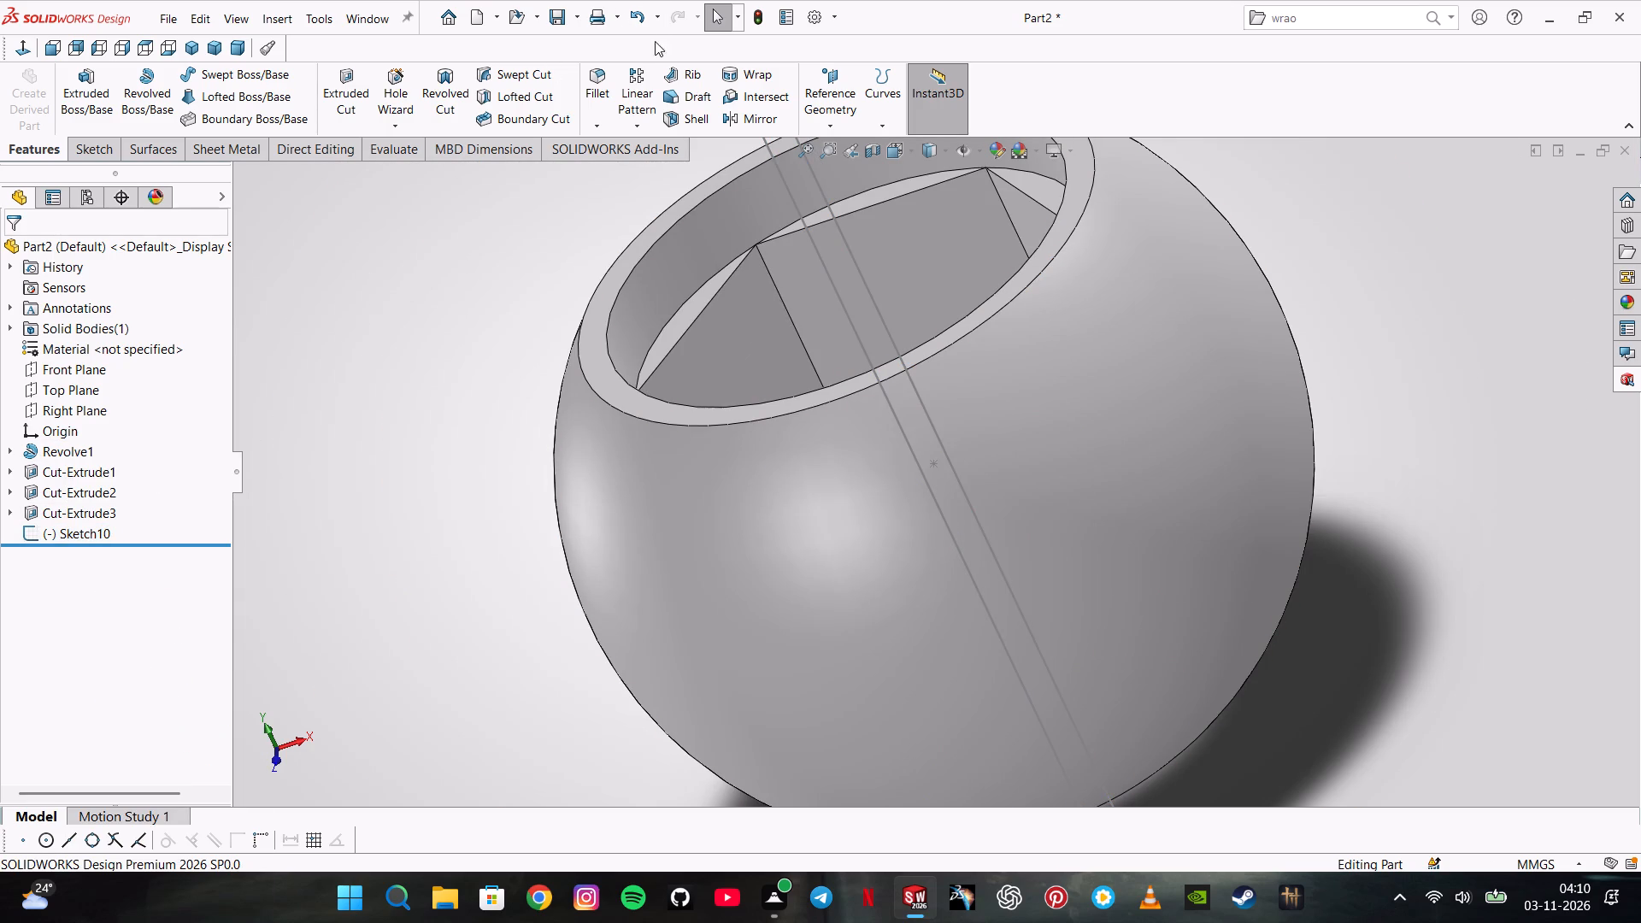
Search files and models for "groo" and close the results.
double_click(1331, 12)
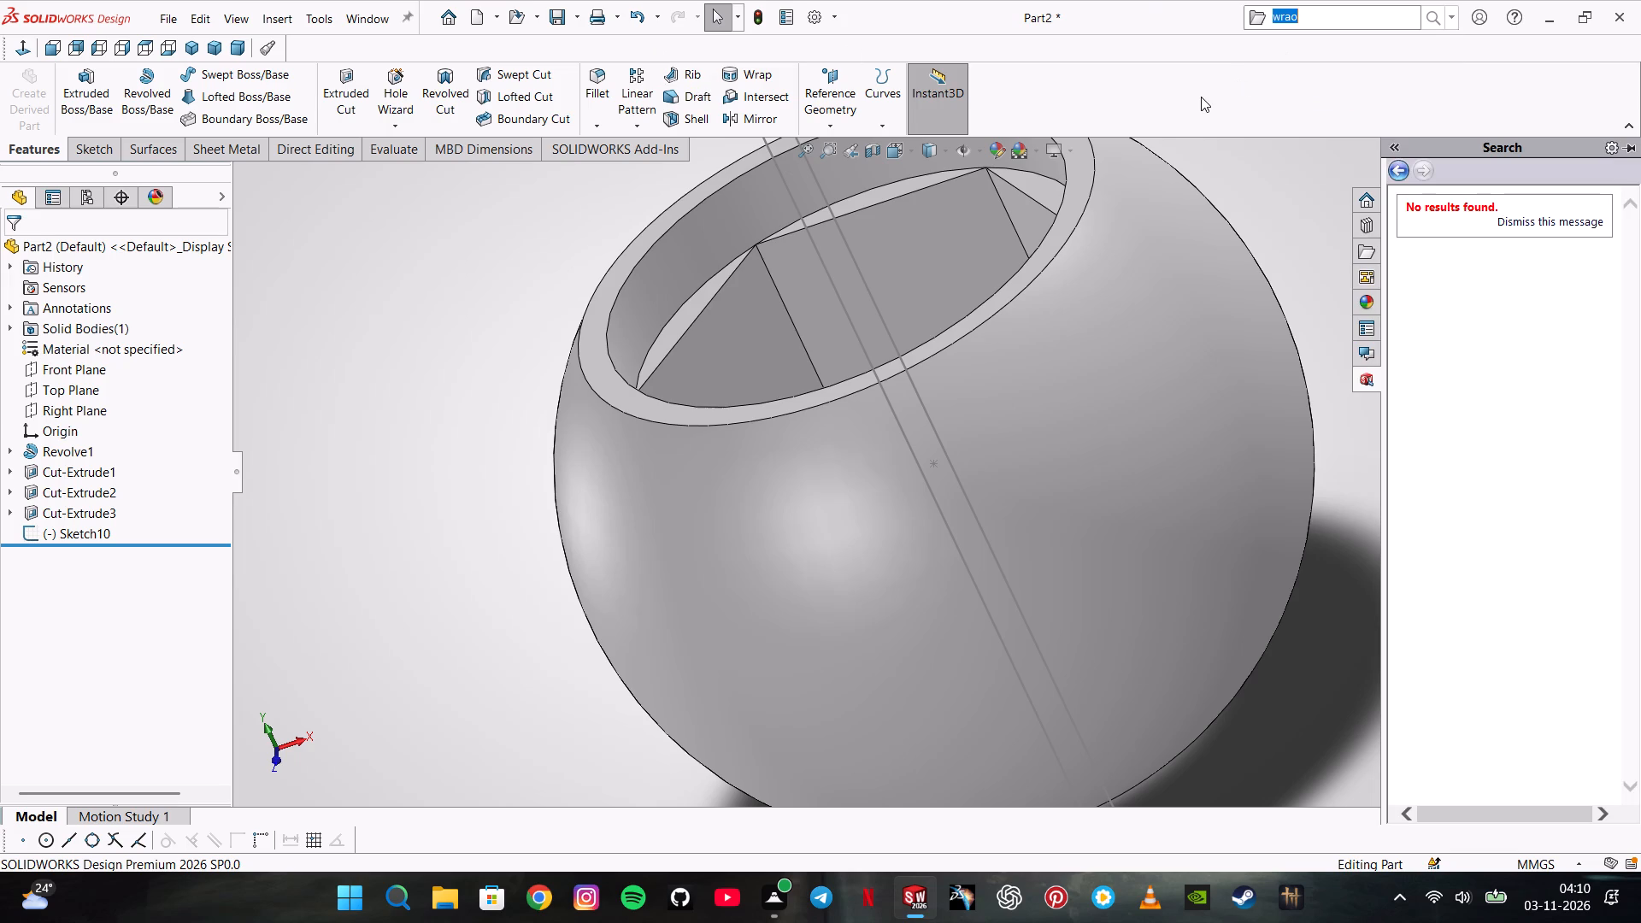
text(gr)
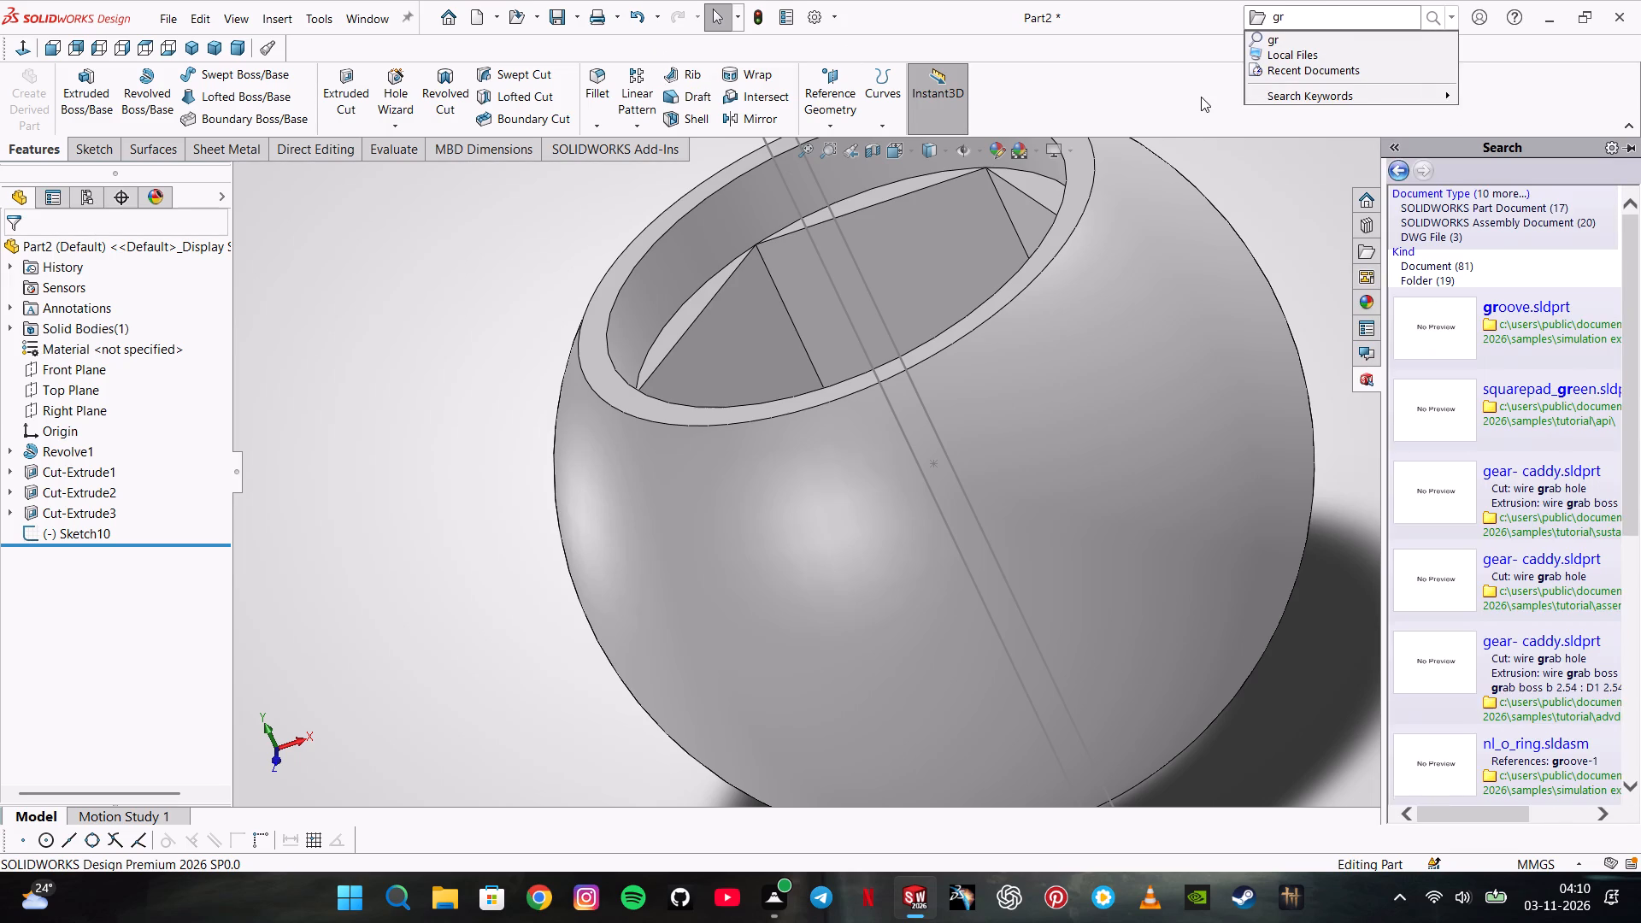
key(o)
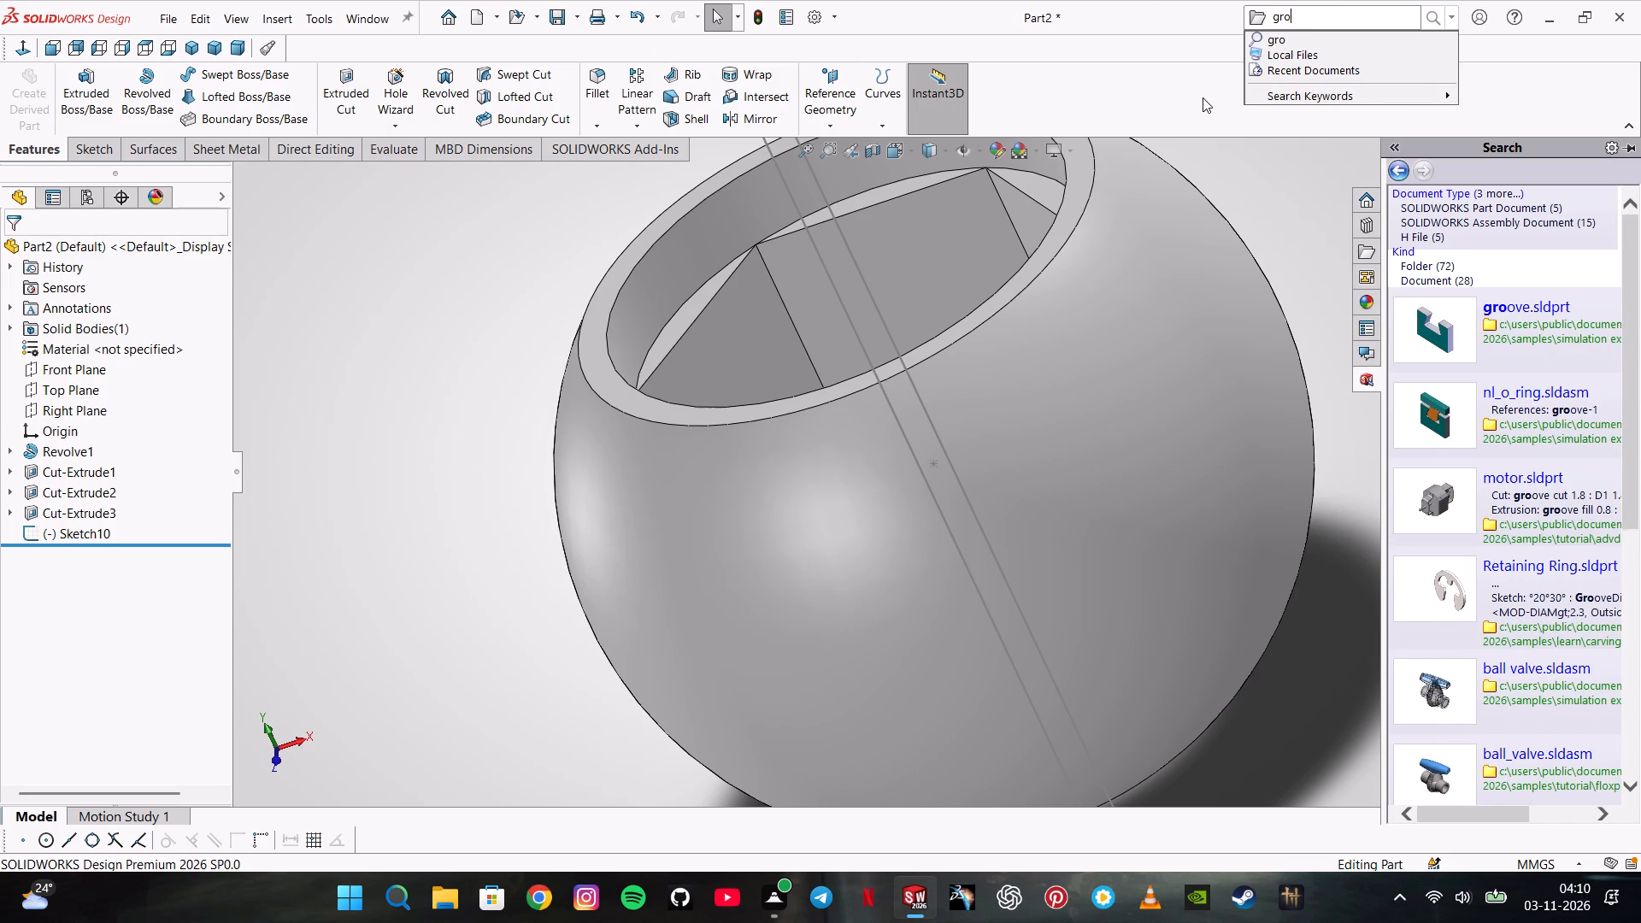
key(o)
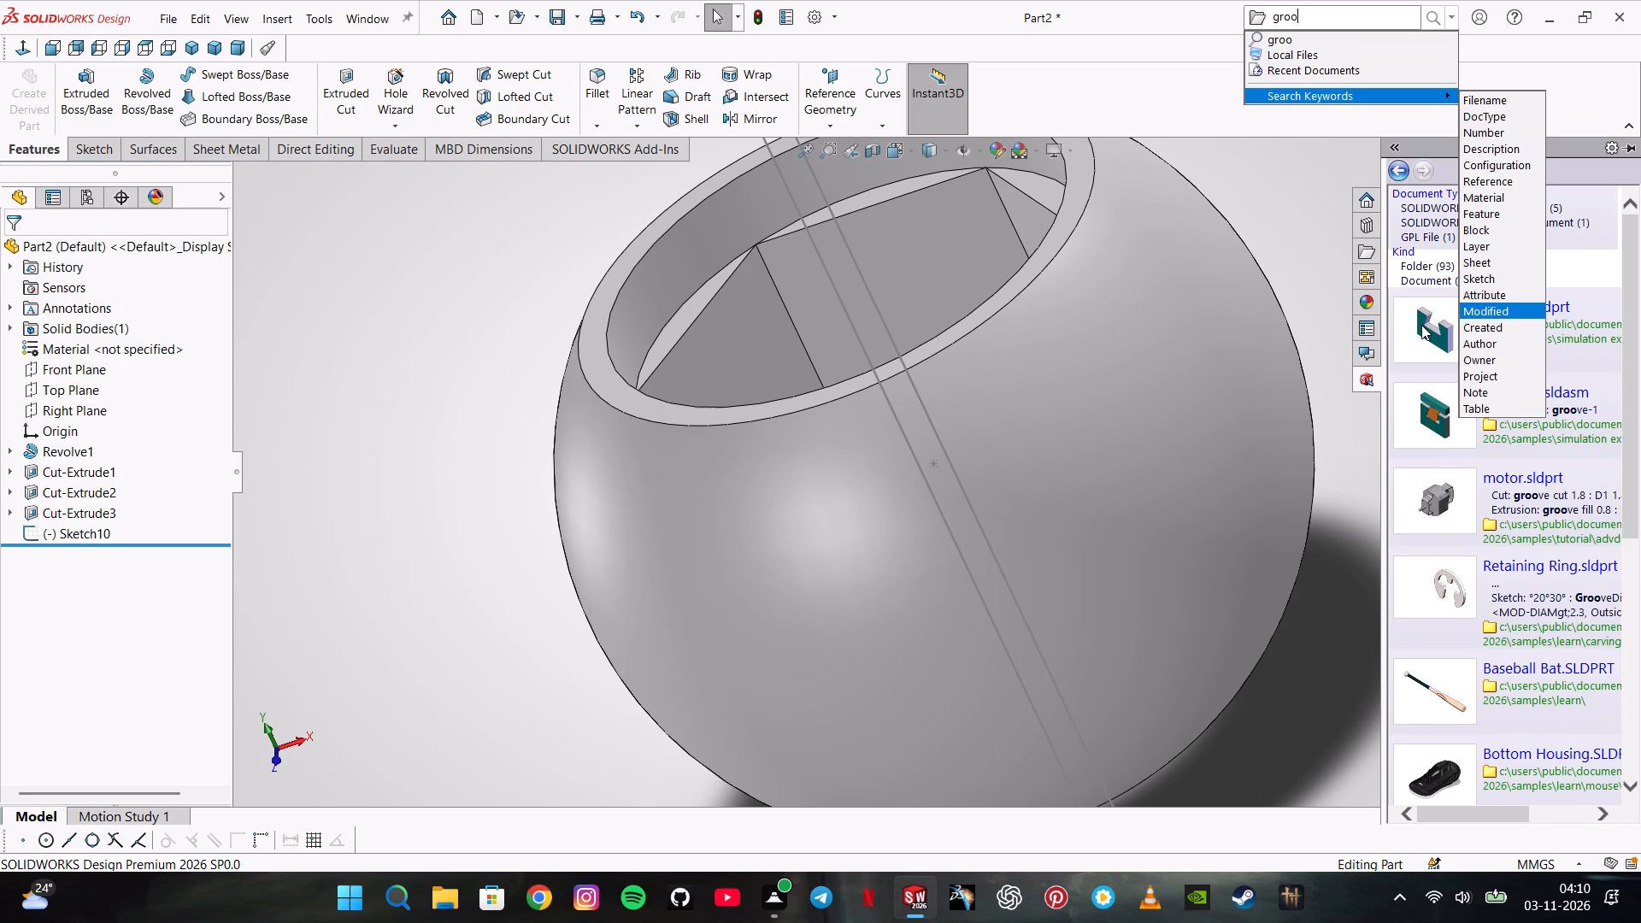
click(1417, 271)
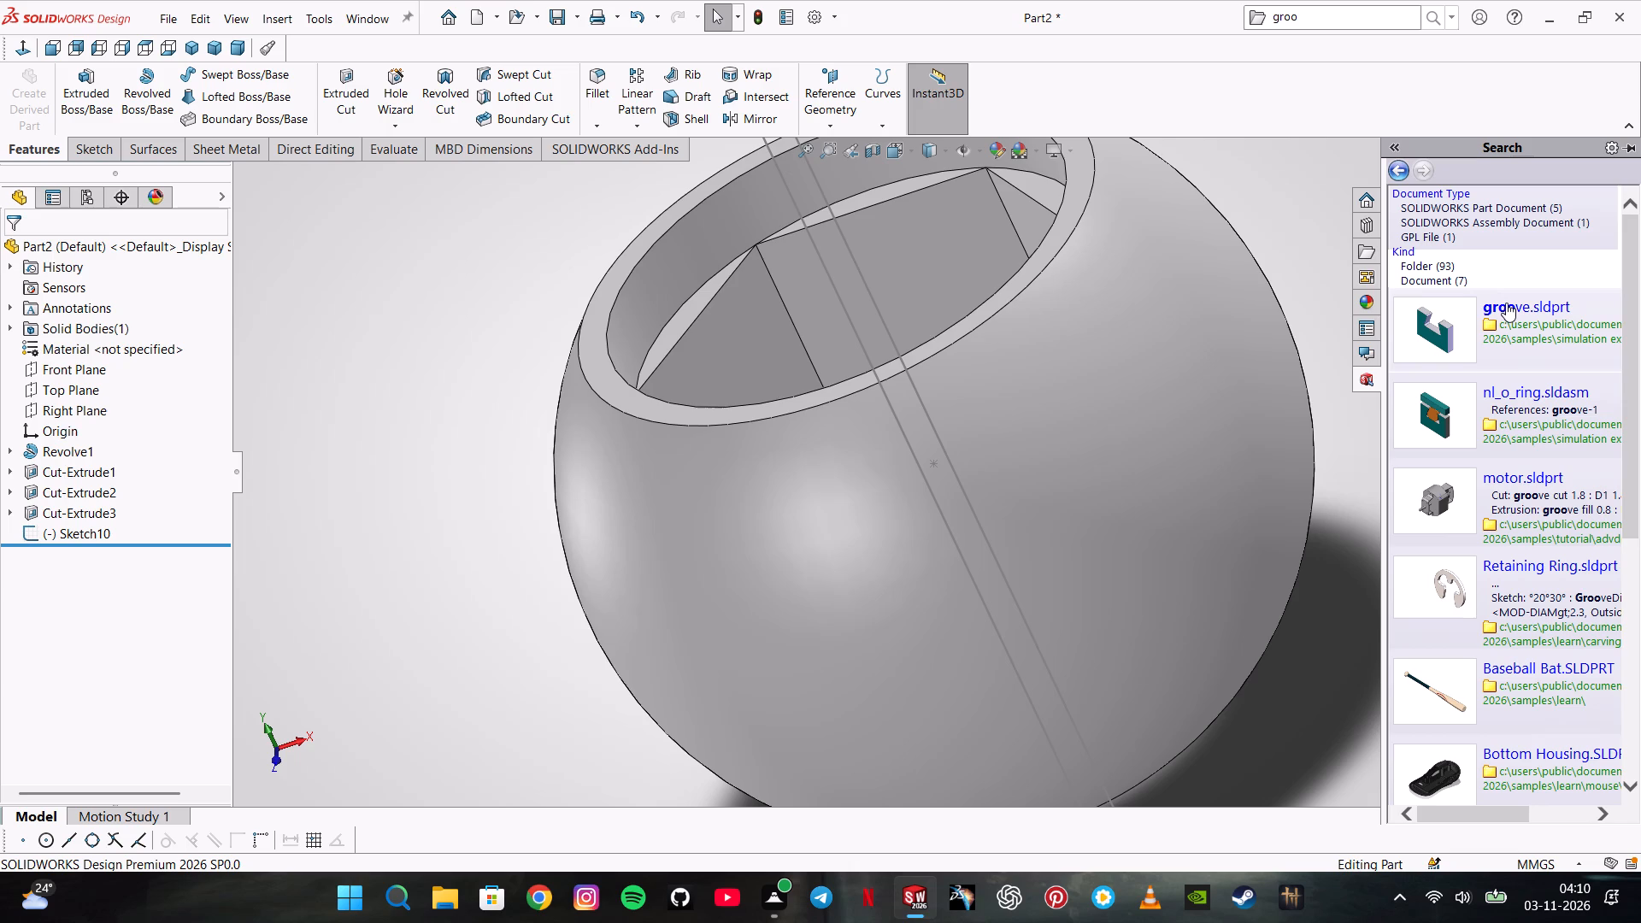
click(518, 265)
Switch the search scope to commands, search for "groov" to look for a groove tool, and dismiss the suggestions.
double_click(1327, 25)
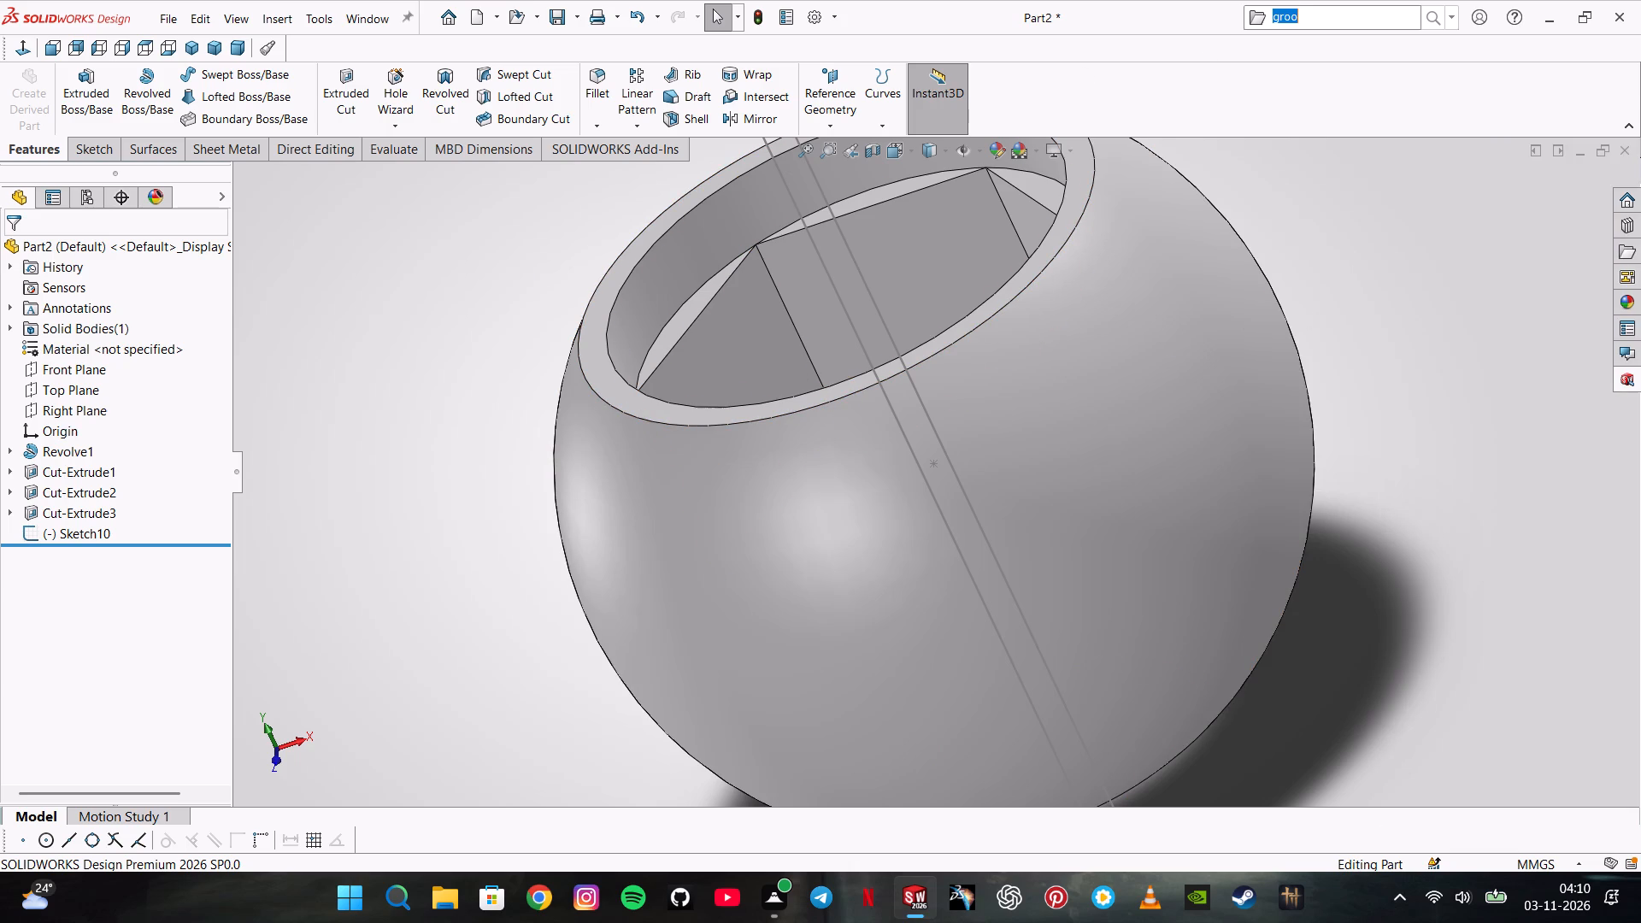
click(1456, 14)
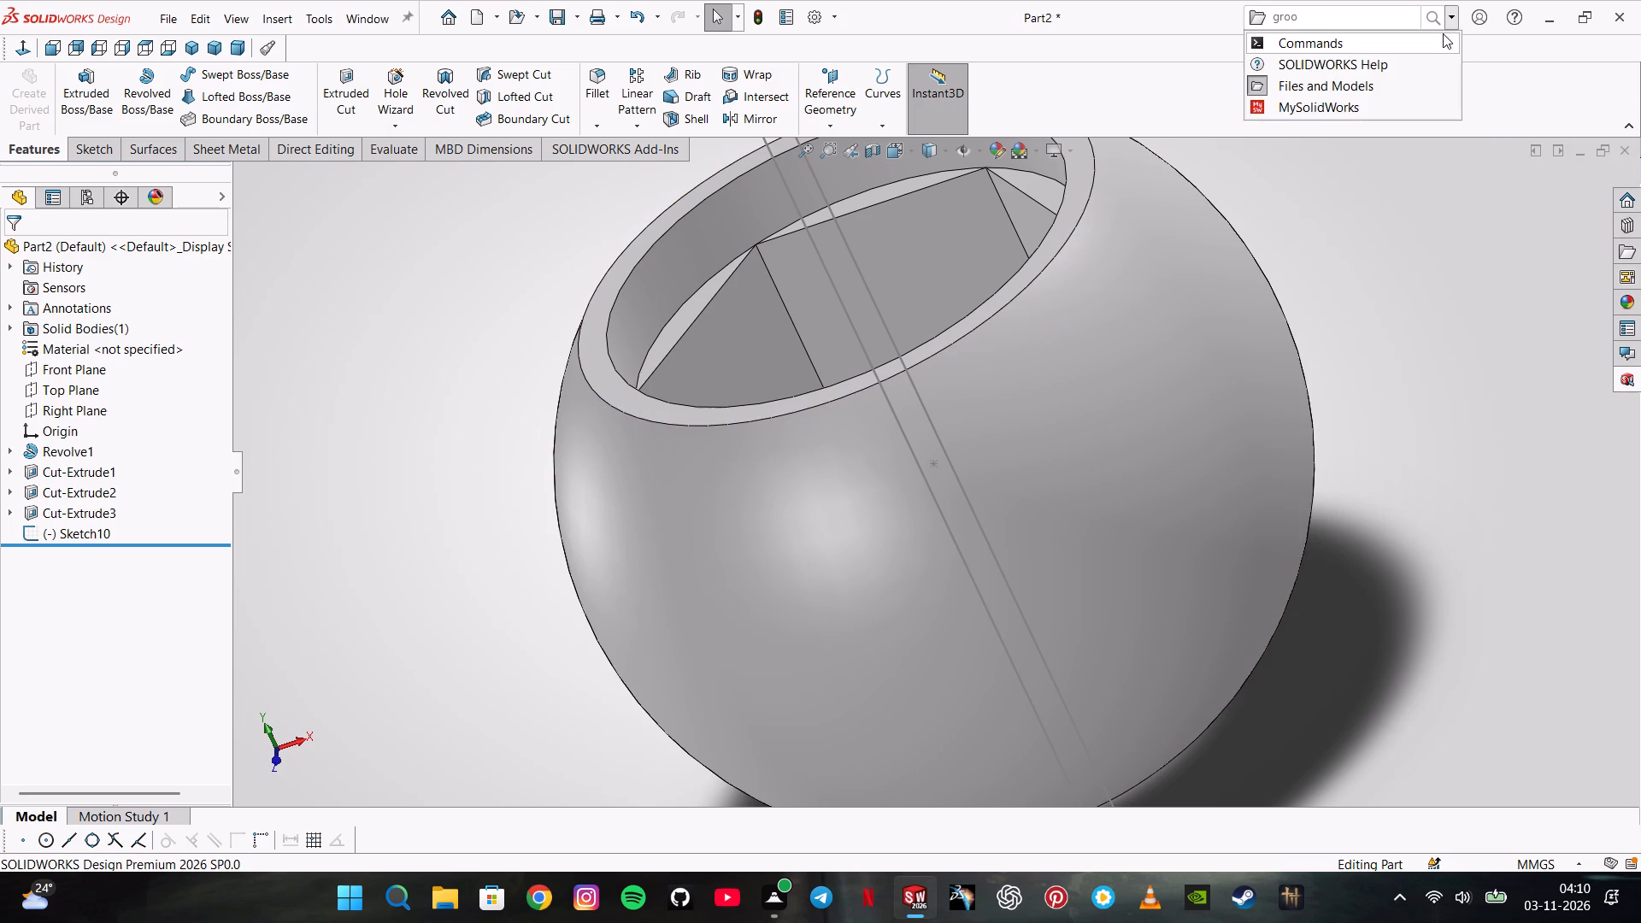
click(1443, 33)
double_click(1377, 16)
click(1376, 15)
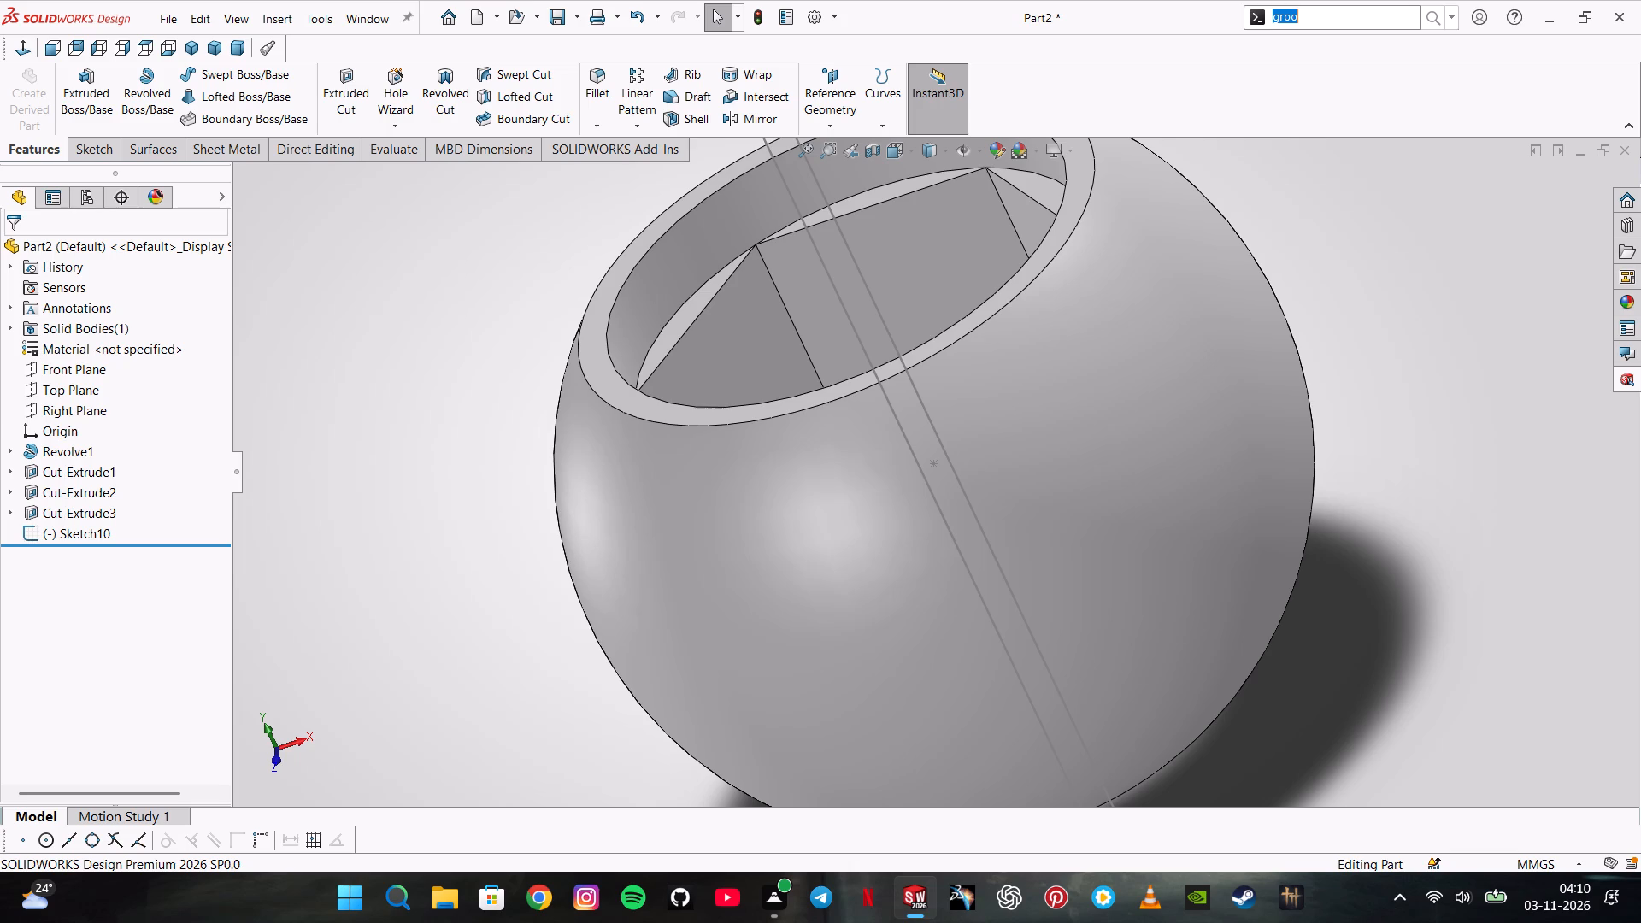
click(1373, 11)
key(Left)
key(Right)
key(Right)
key(Right)
key(Right)
key(Right)
key(Right)
key(Right)
key(v)
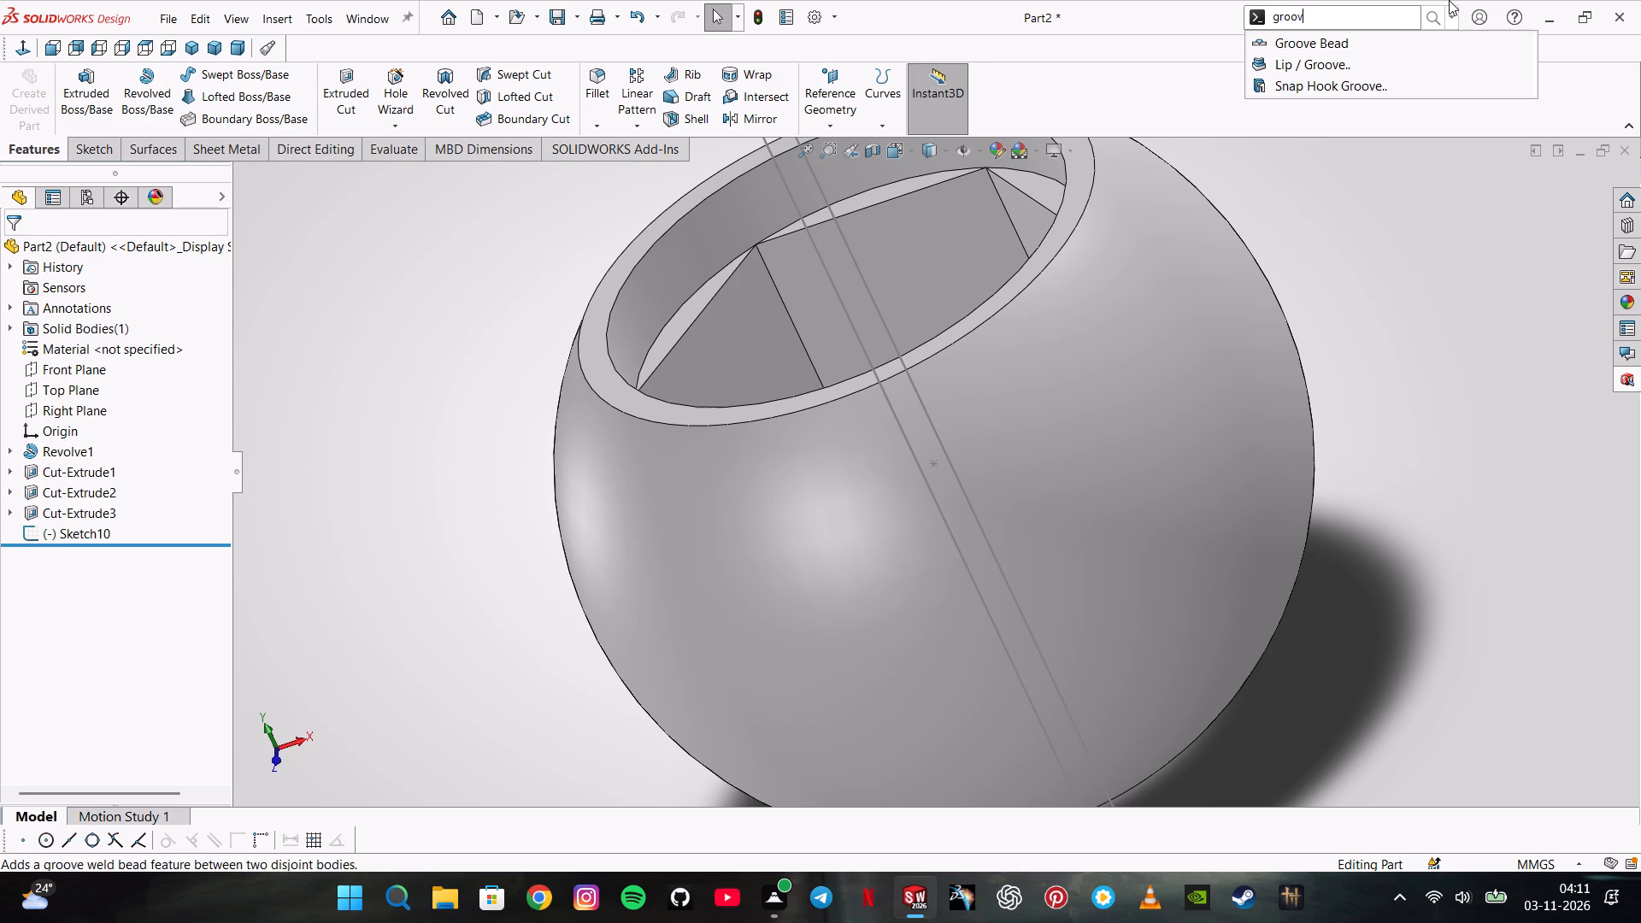
click(1493, 219)
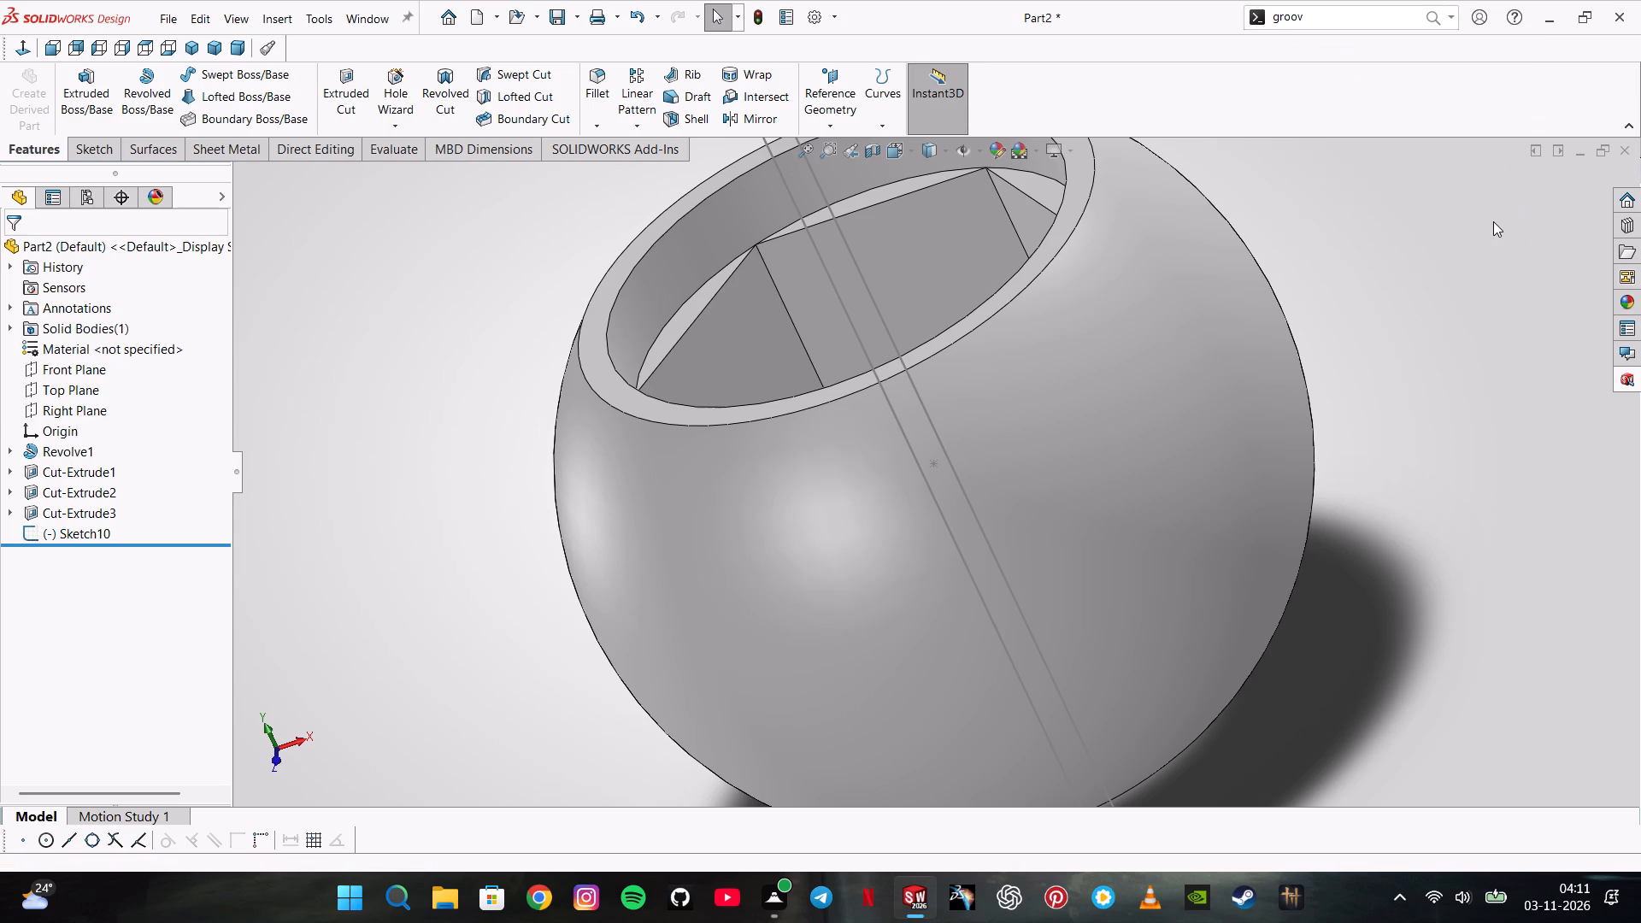
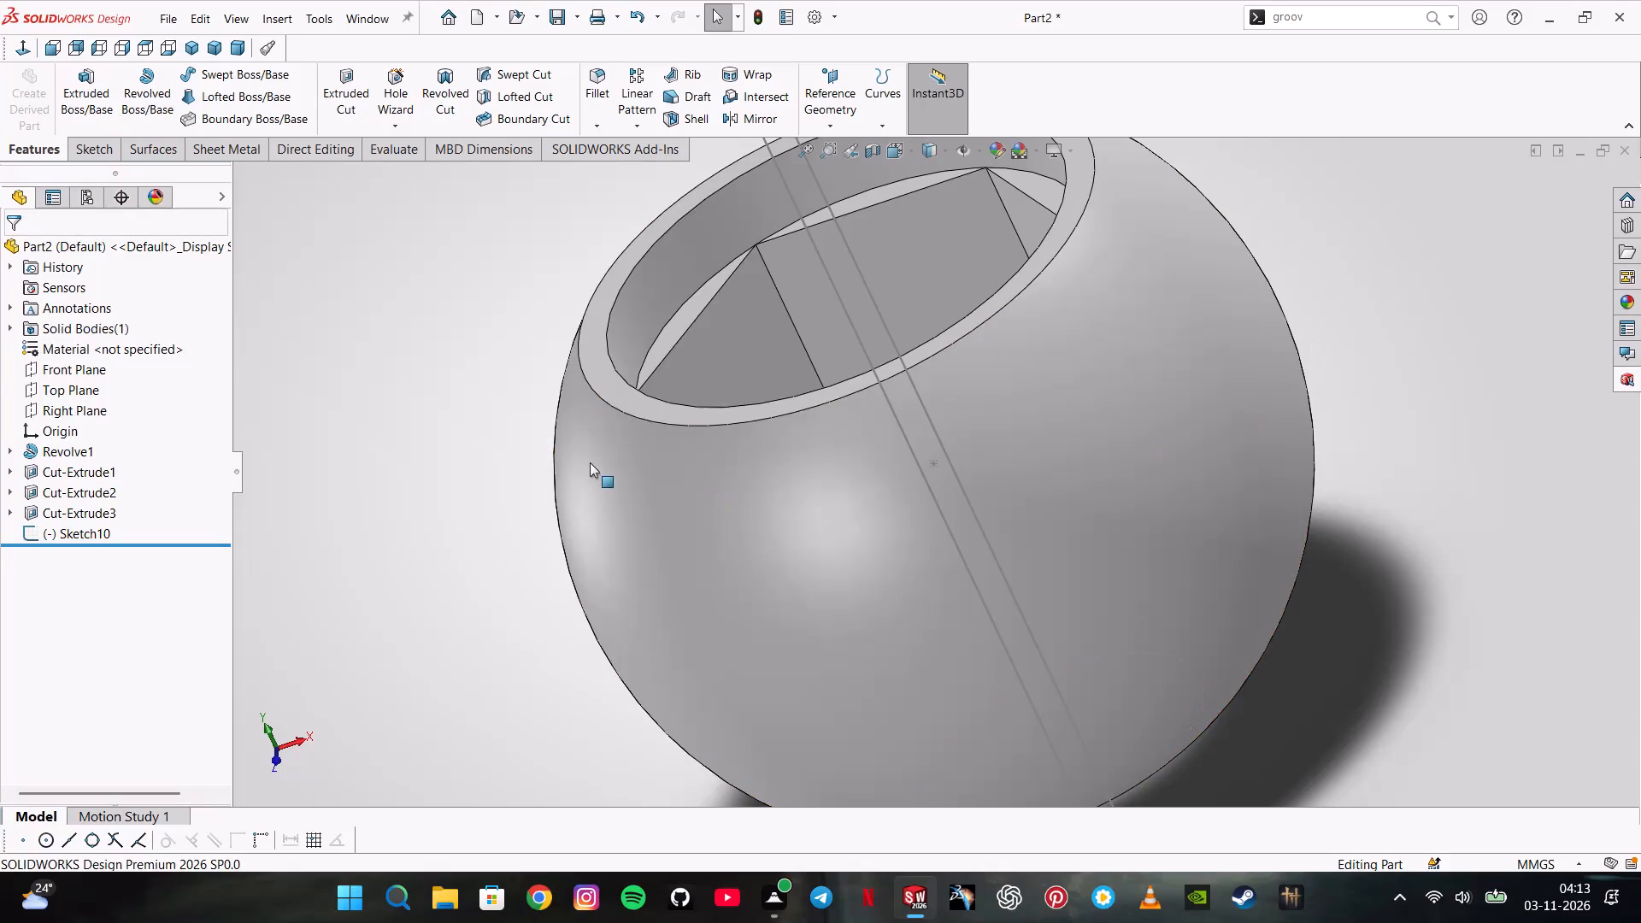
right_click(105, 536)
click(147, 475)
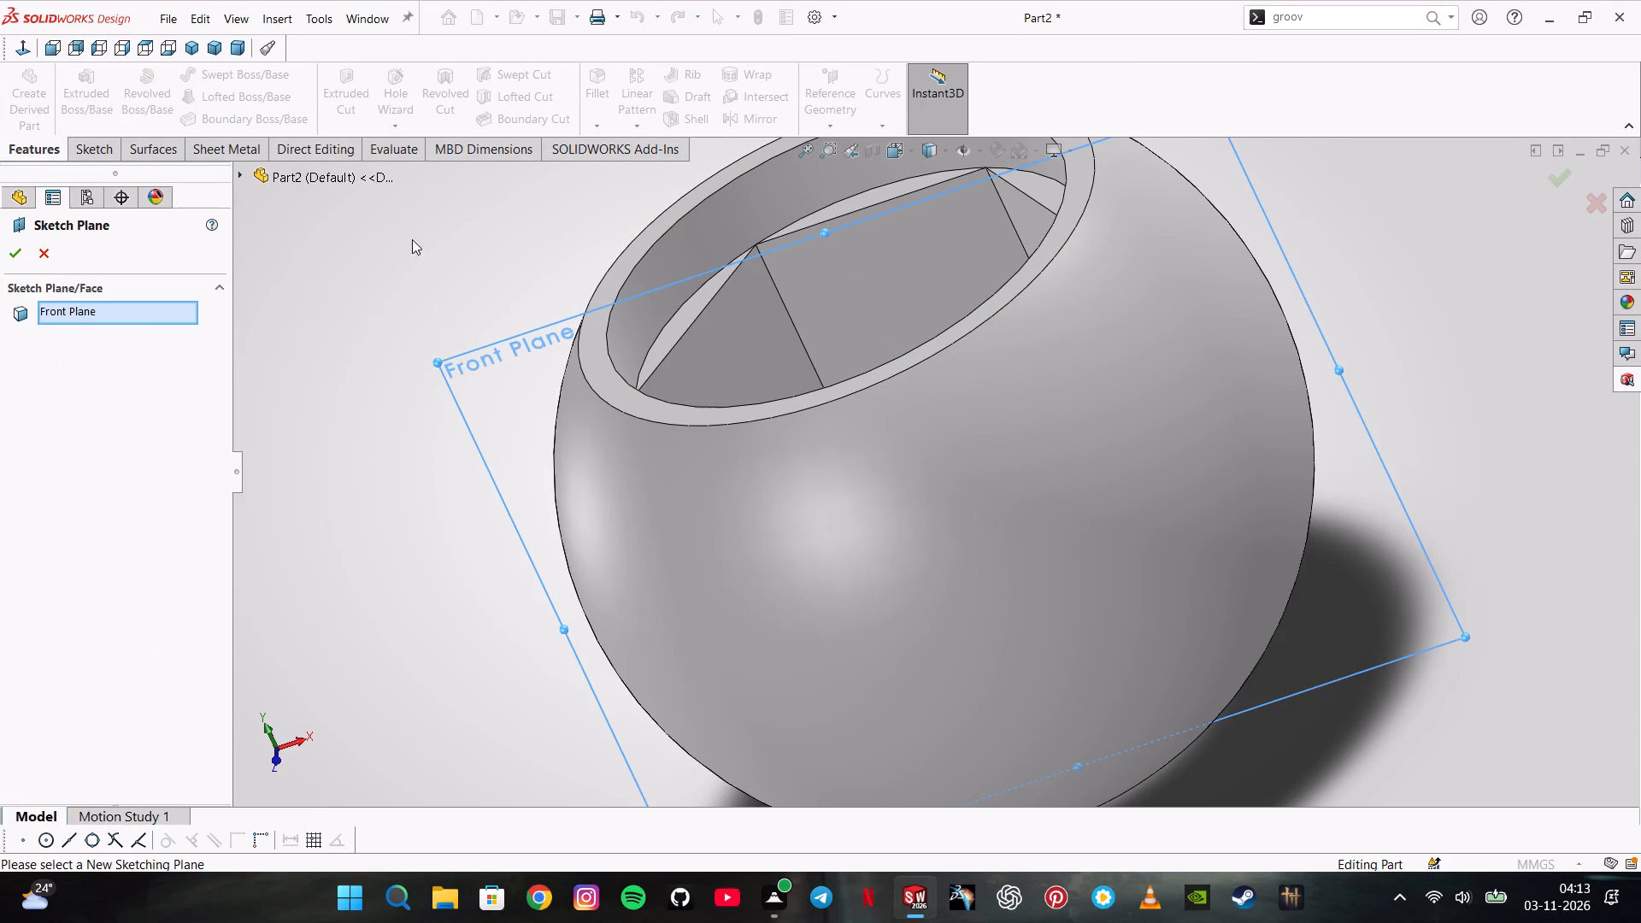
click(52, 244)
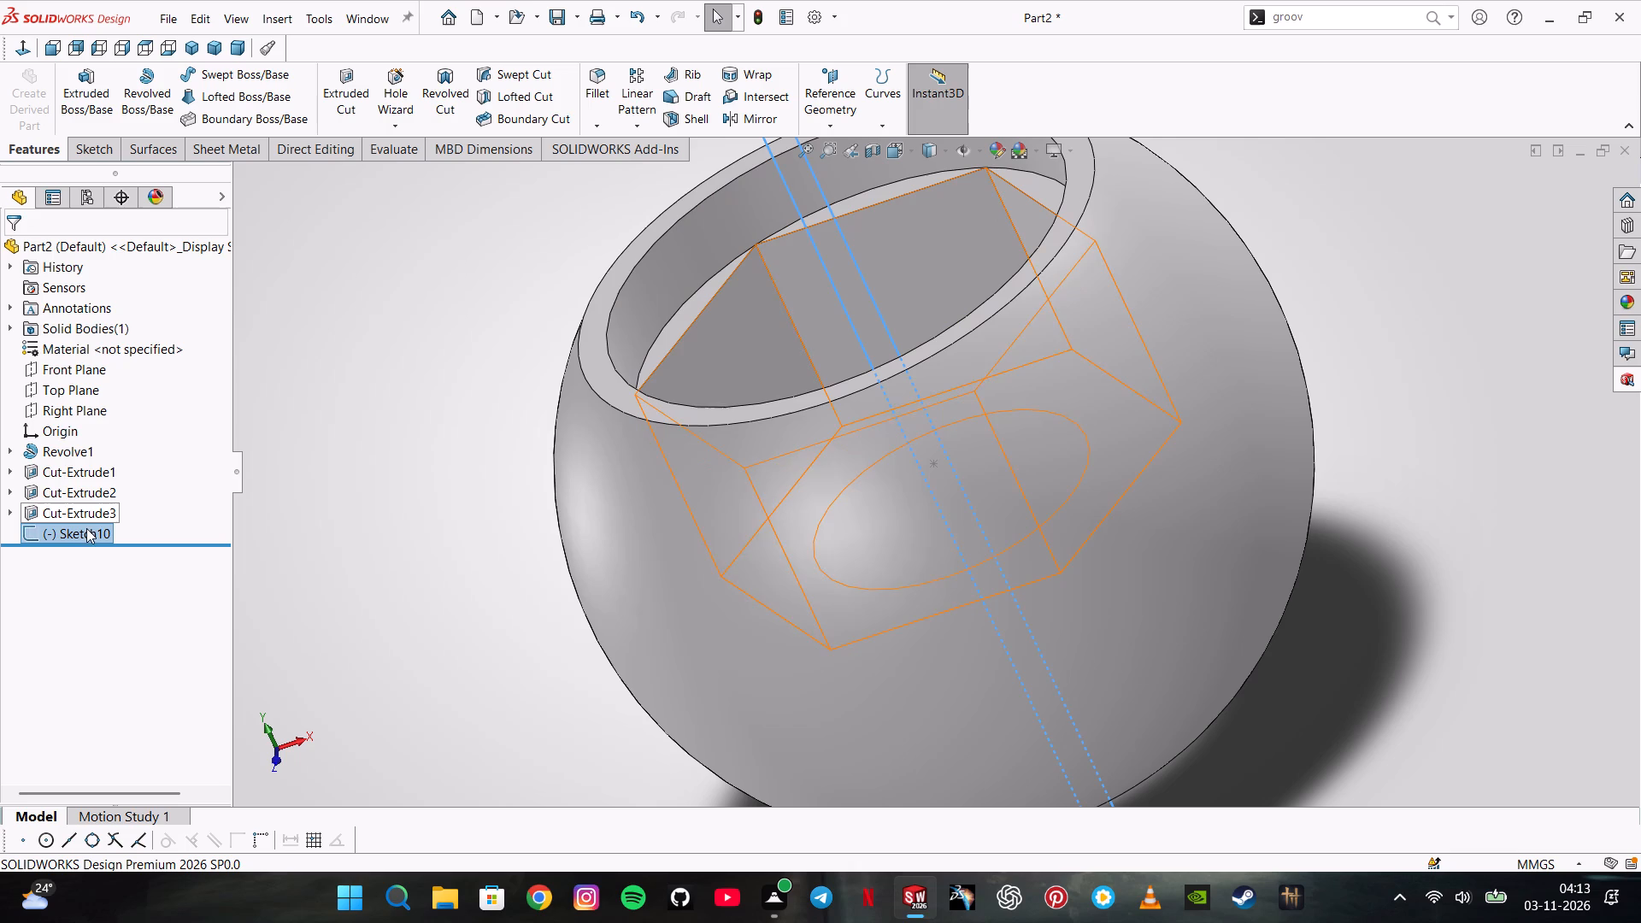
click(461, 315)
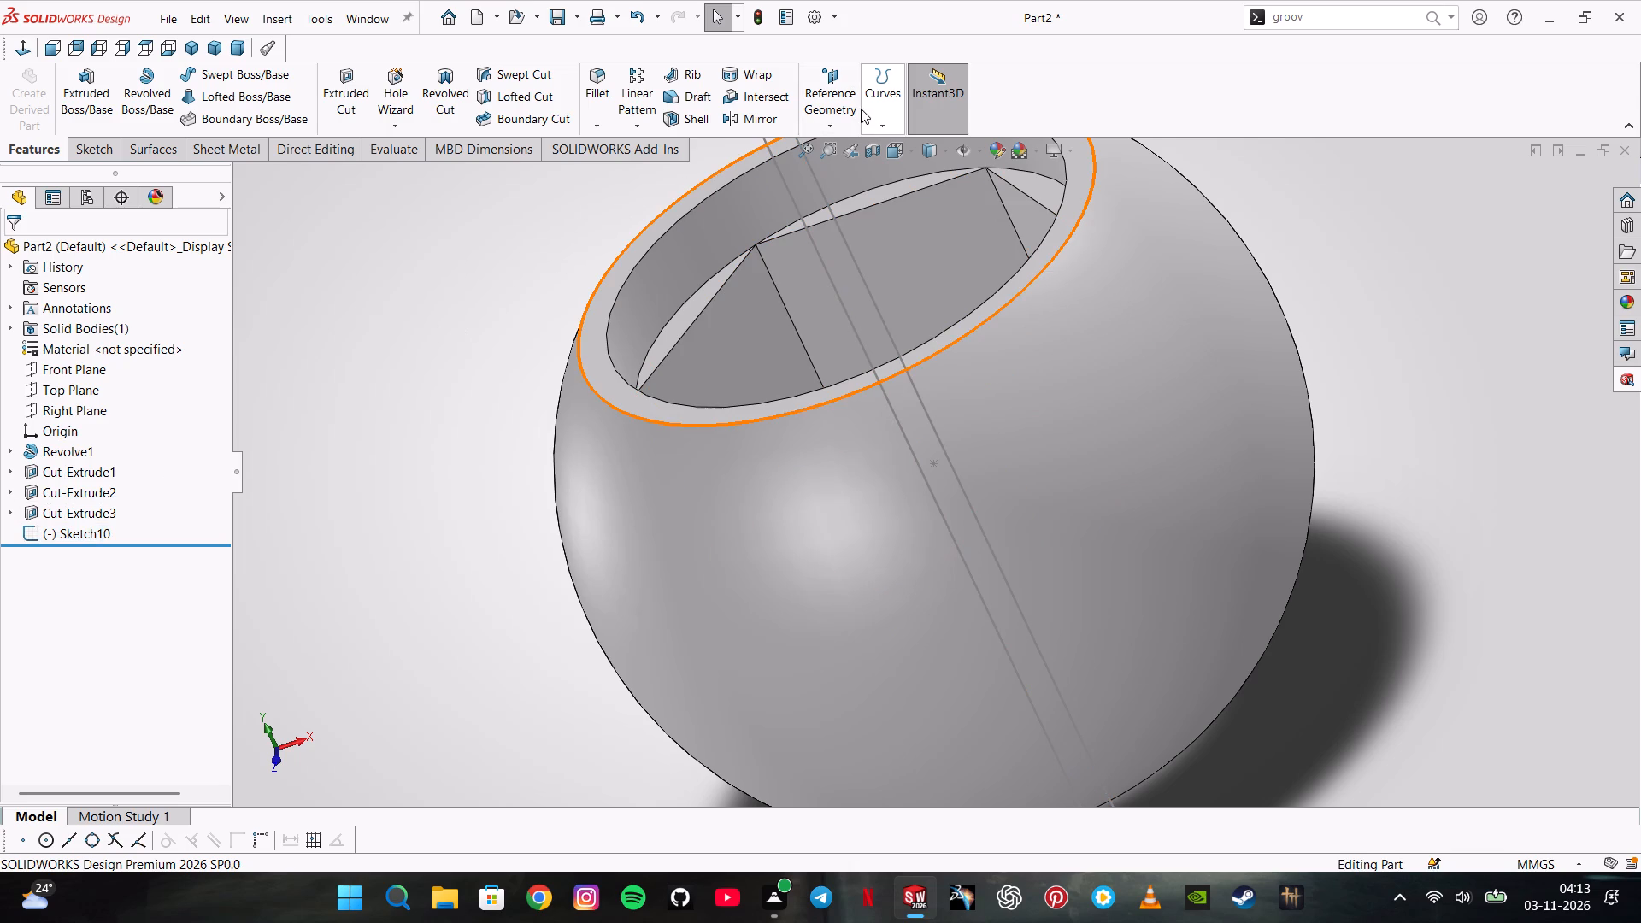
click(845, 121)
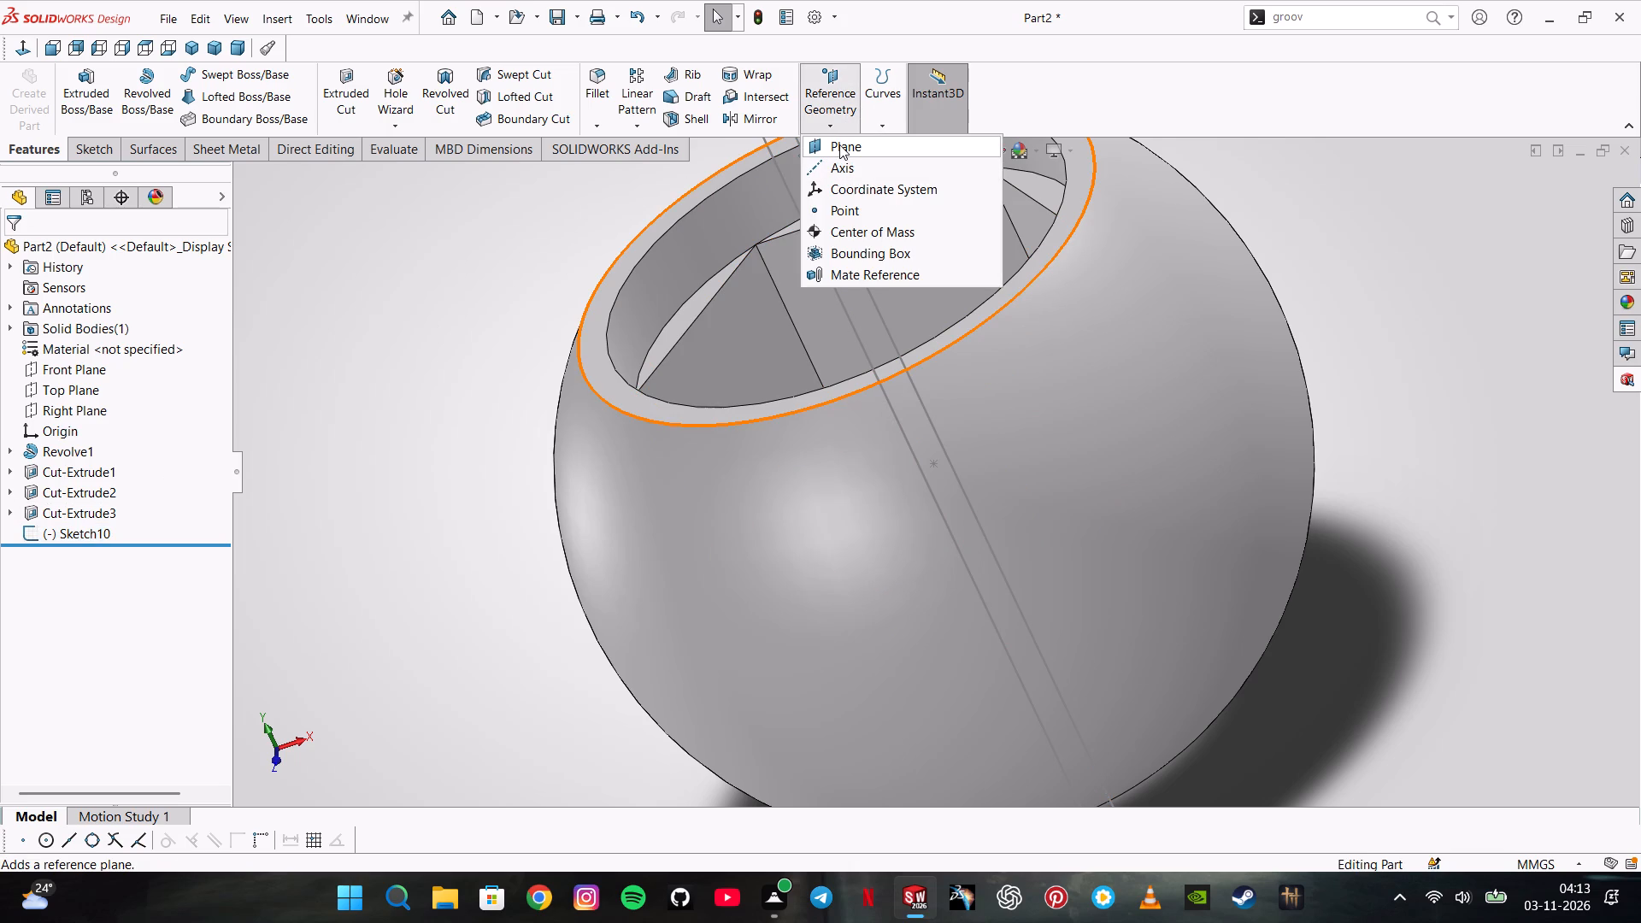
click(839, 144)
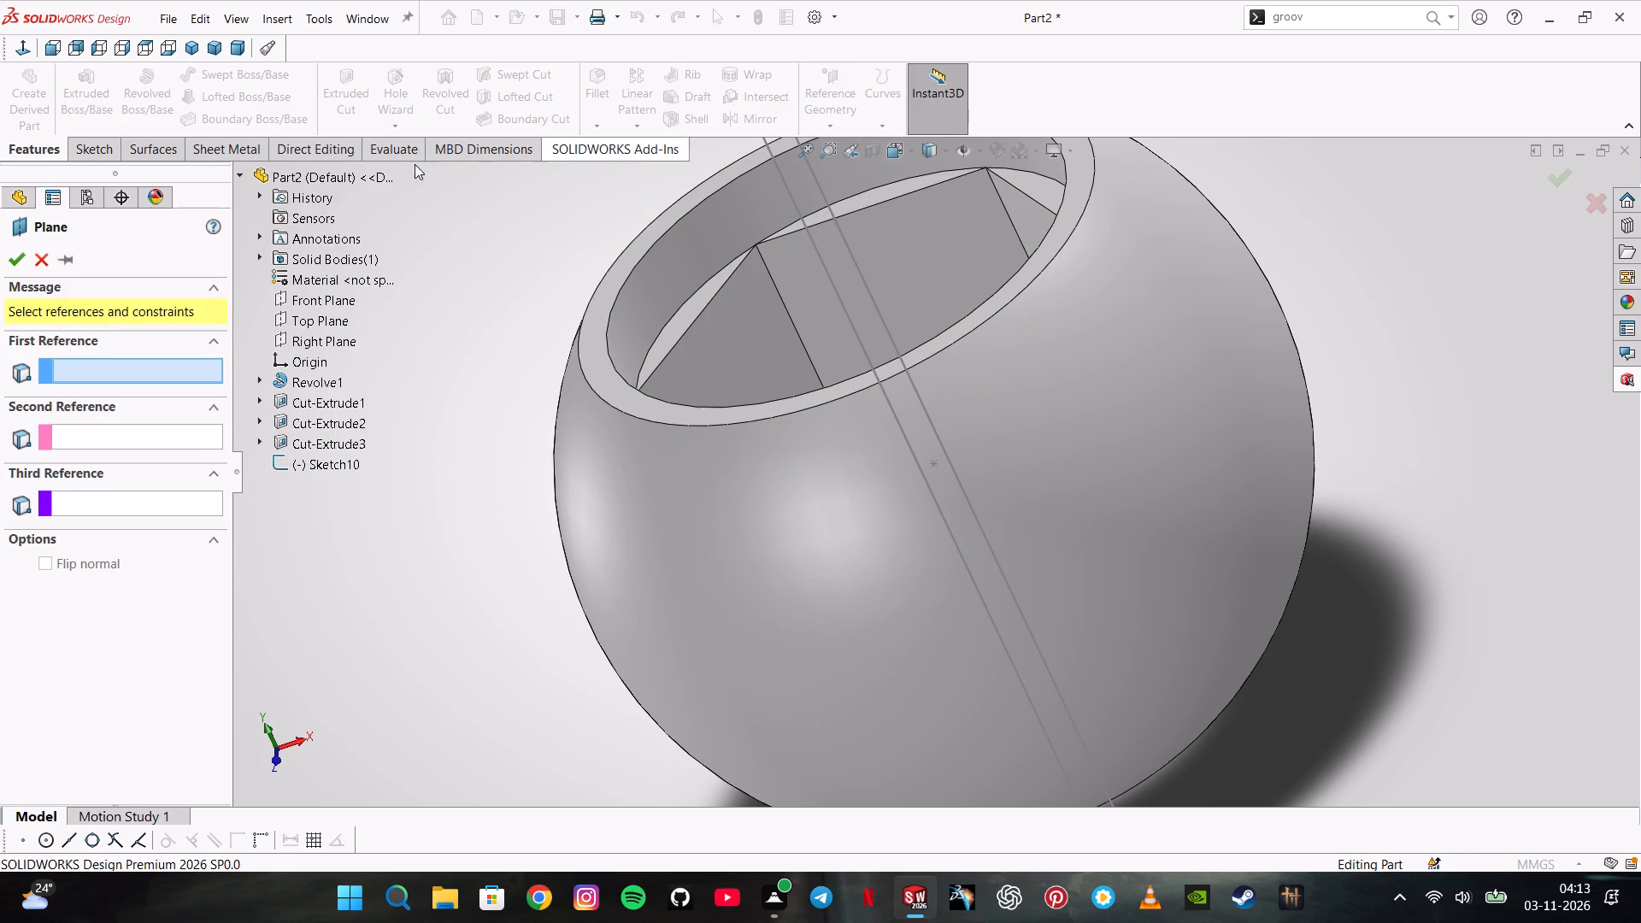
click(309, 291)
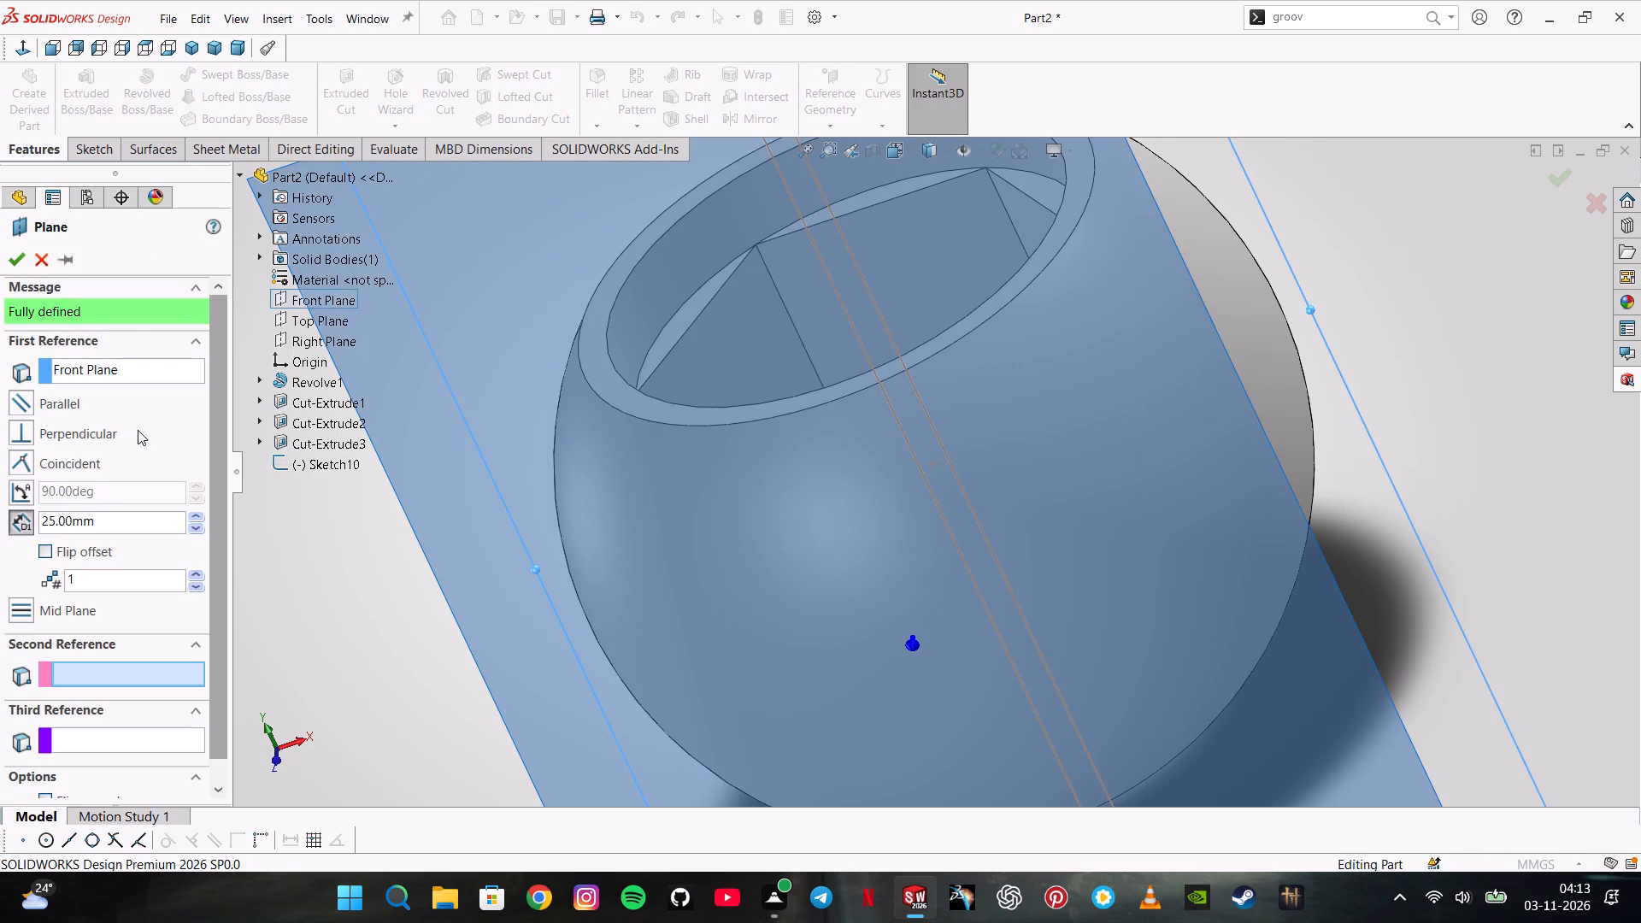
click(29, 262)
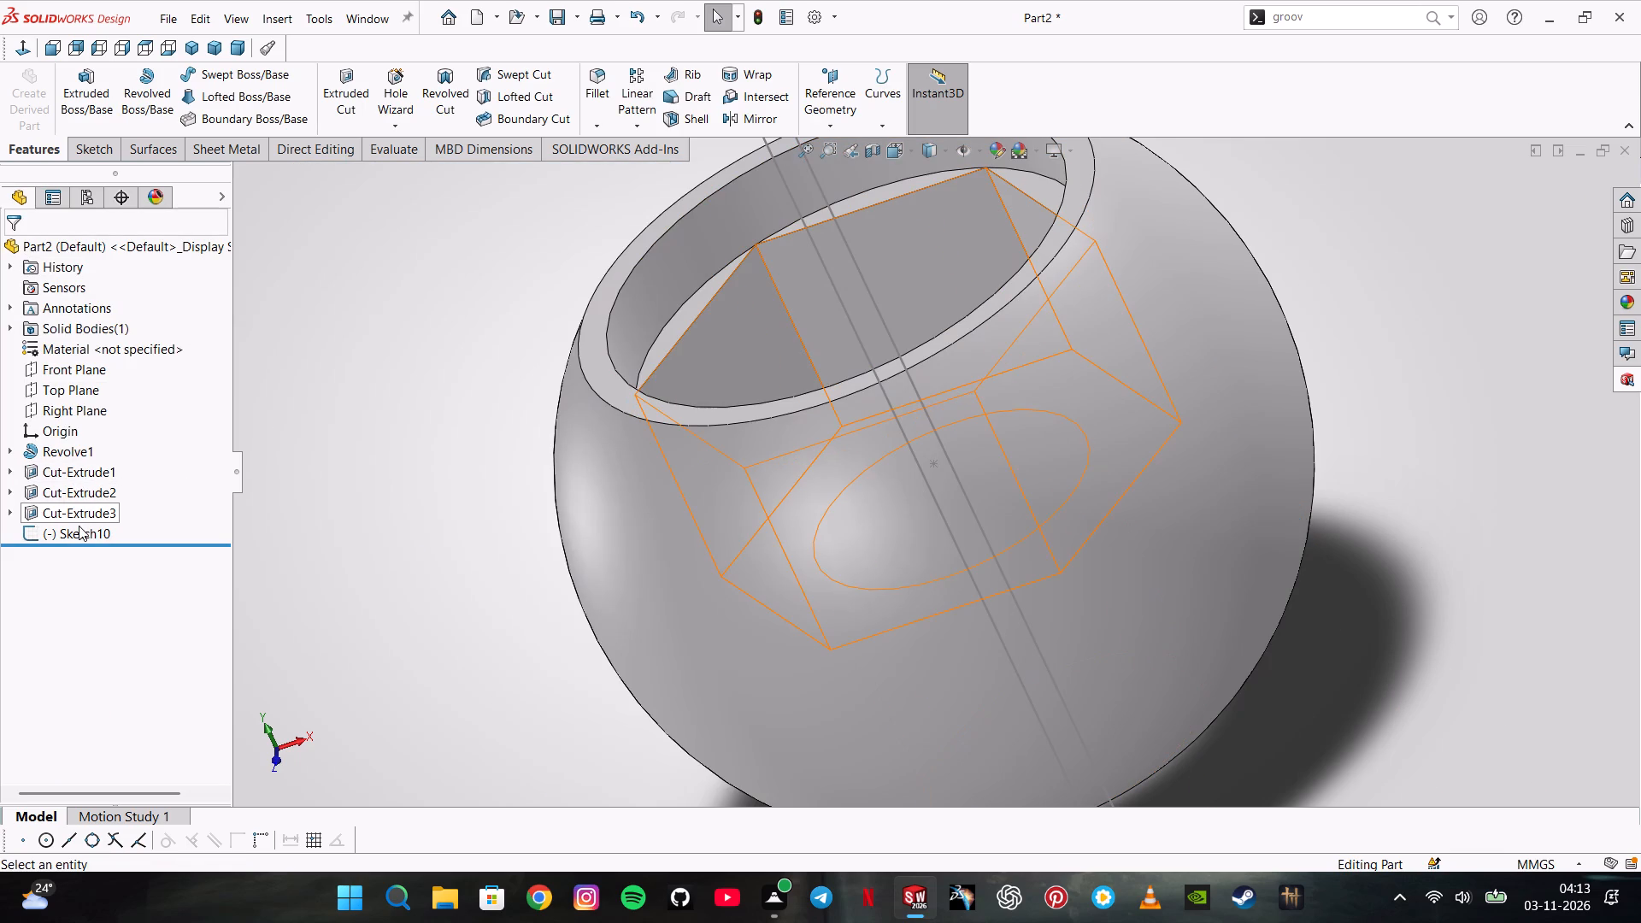
Delete Sketch10, the remaining narrow groove profile sketch, from the part.
right_click(81, 528)
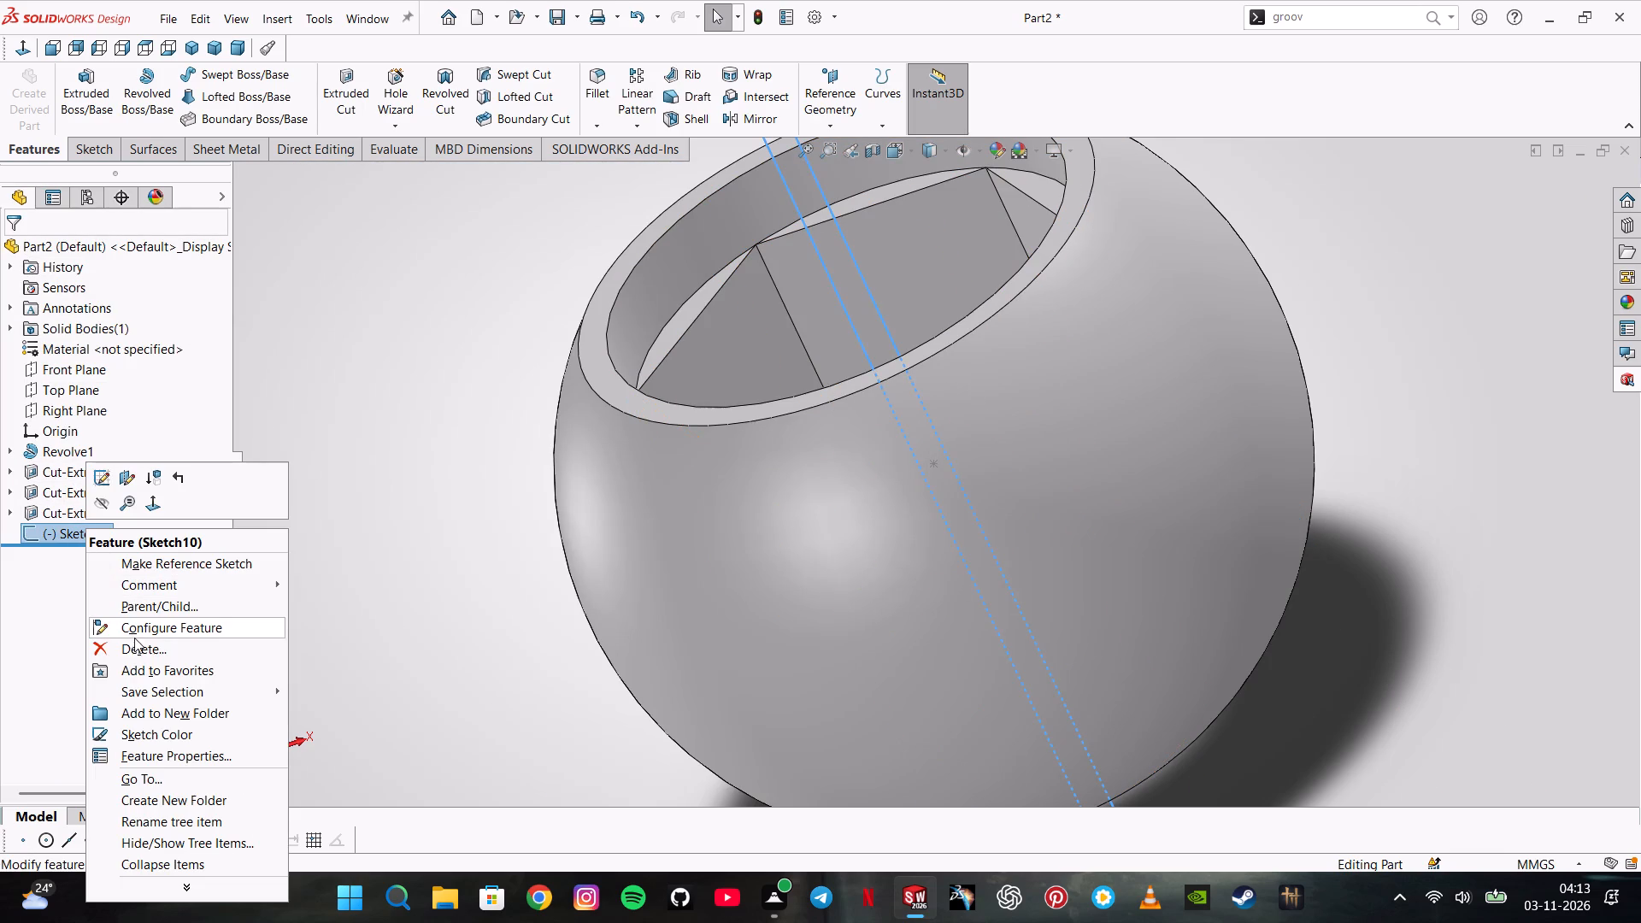
click(137, 641)
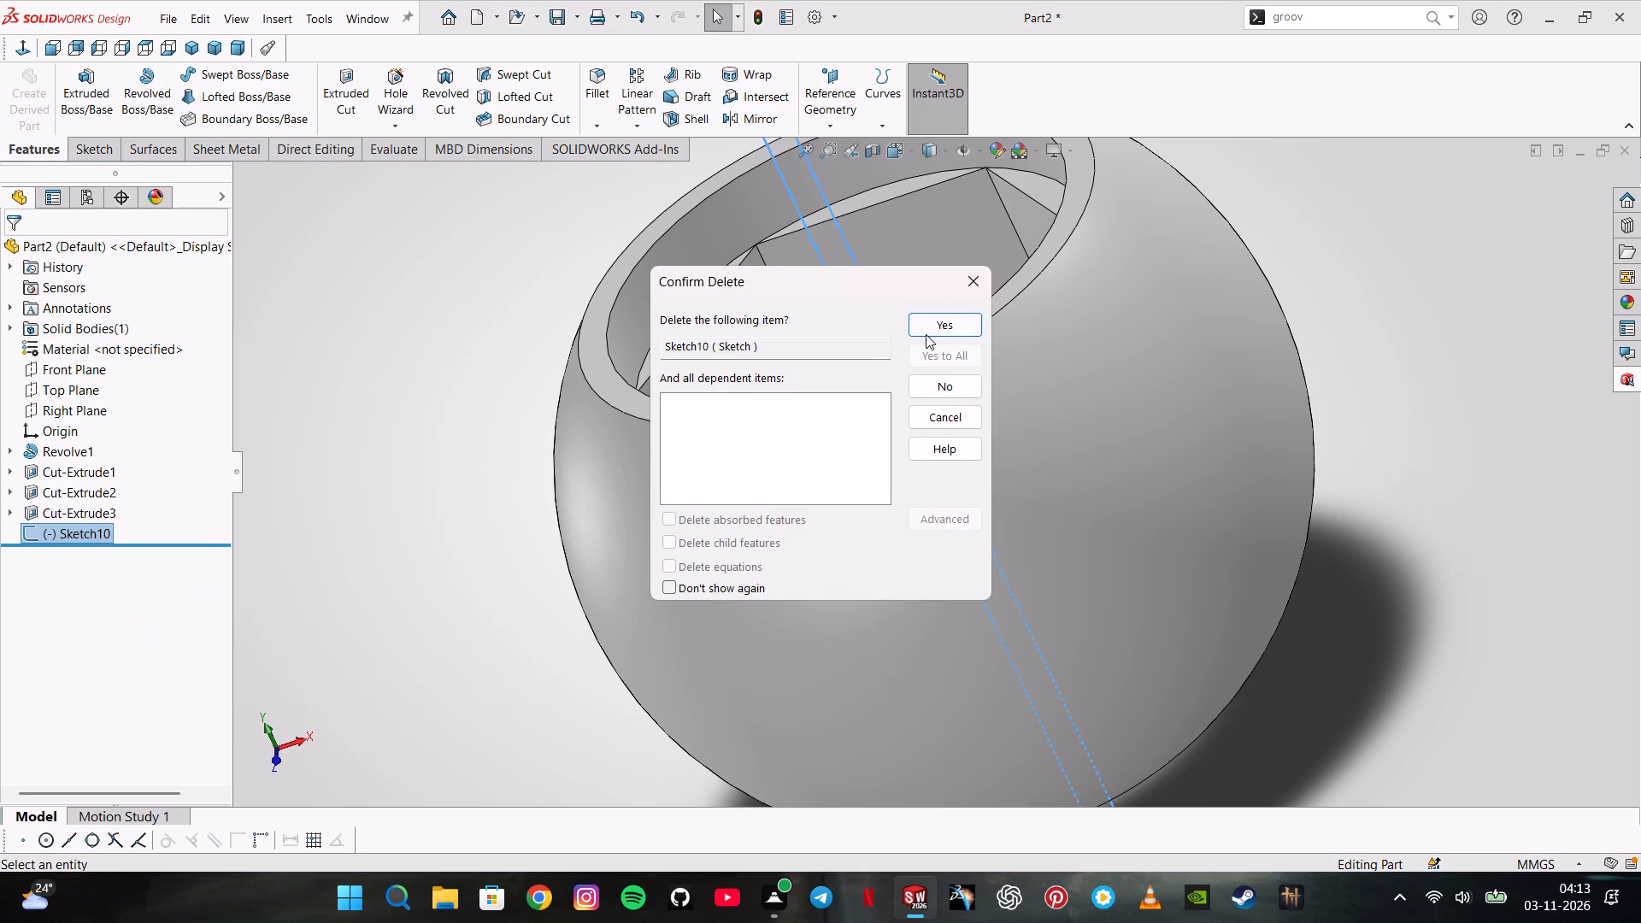
click(926, 334)
Start a sketch on the sphere's flat rim face, convert its outer edge, and offset the inner edge 1 mm outward.
click(712, 416)
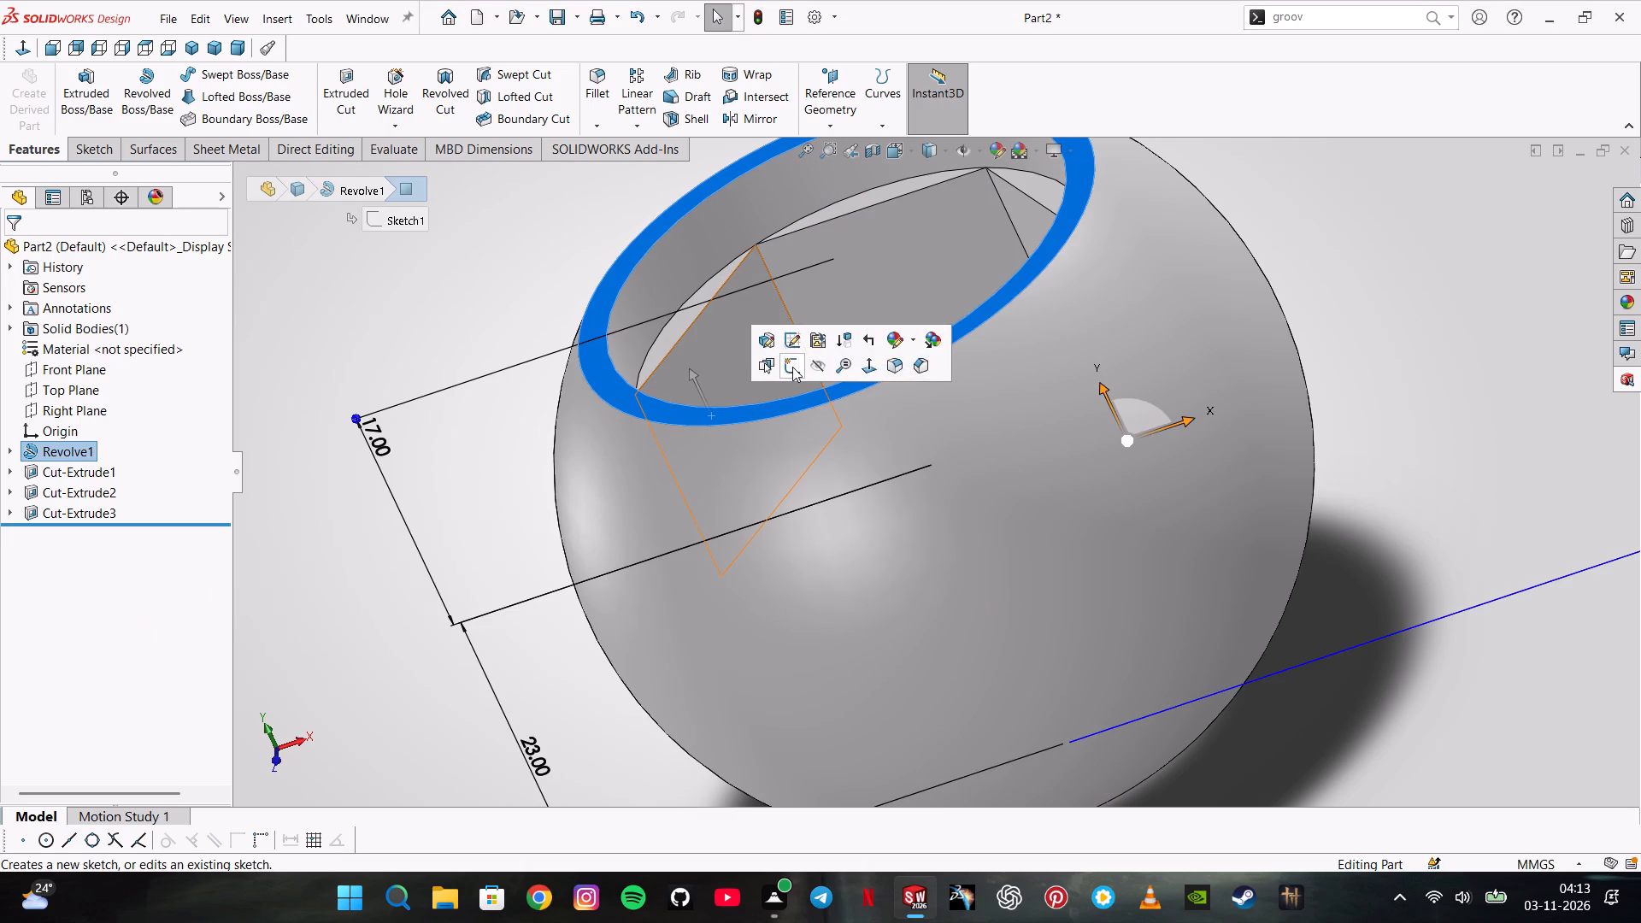
click(792, 367)
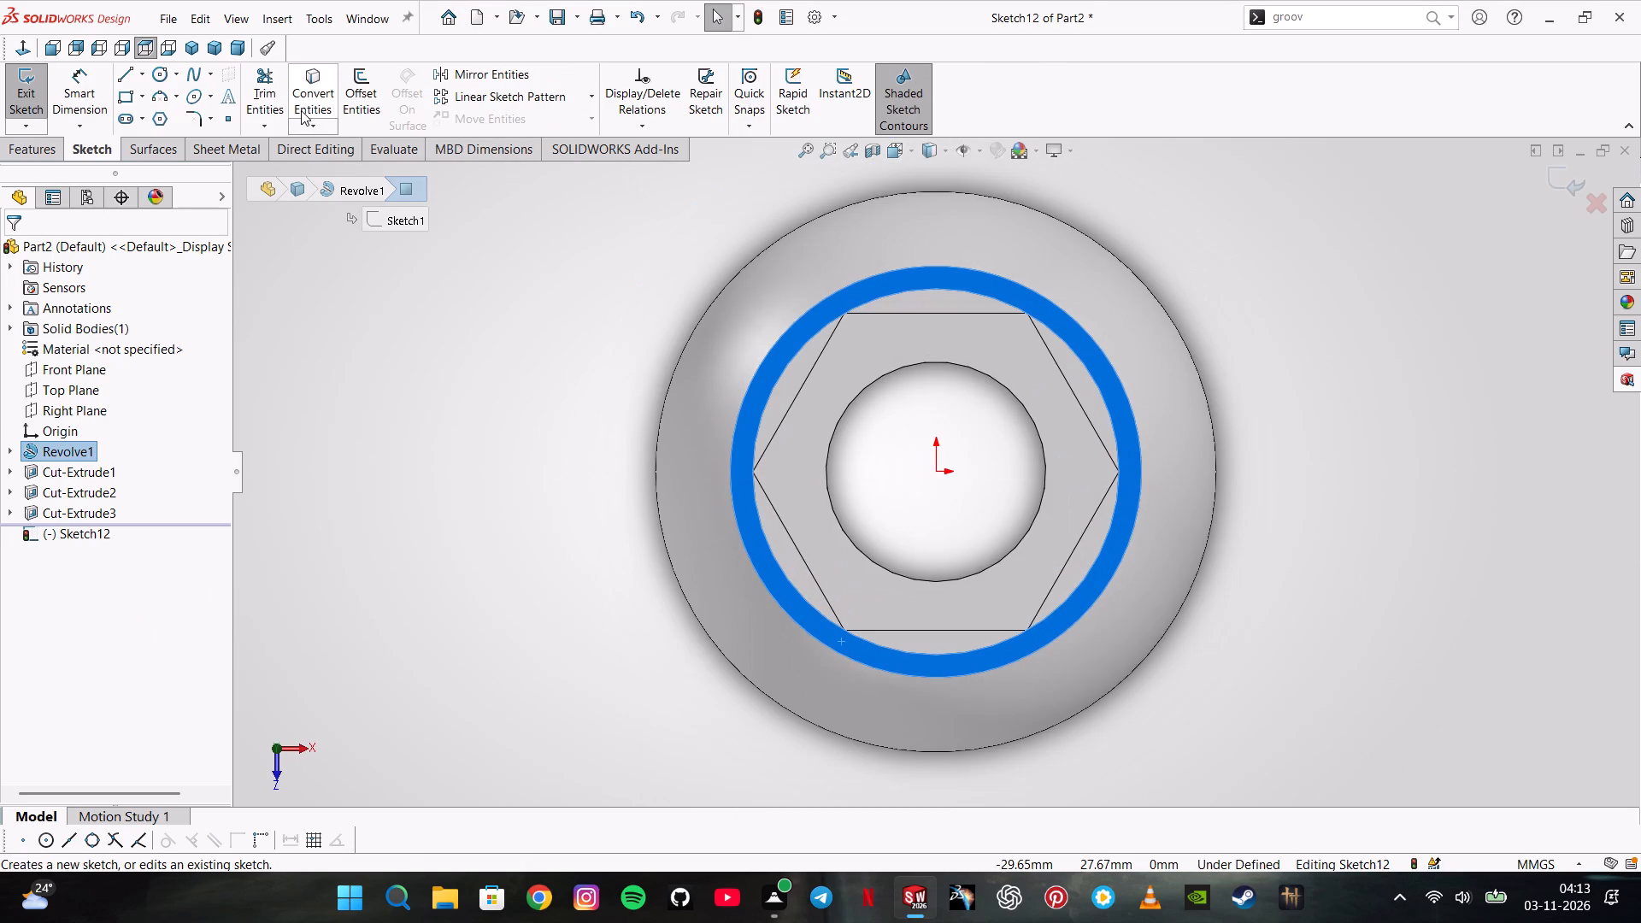
click(300, 107)
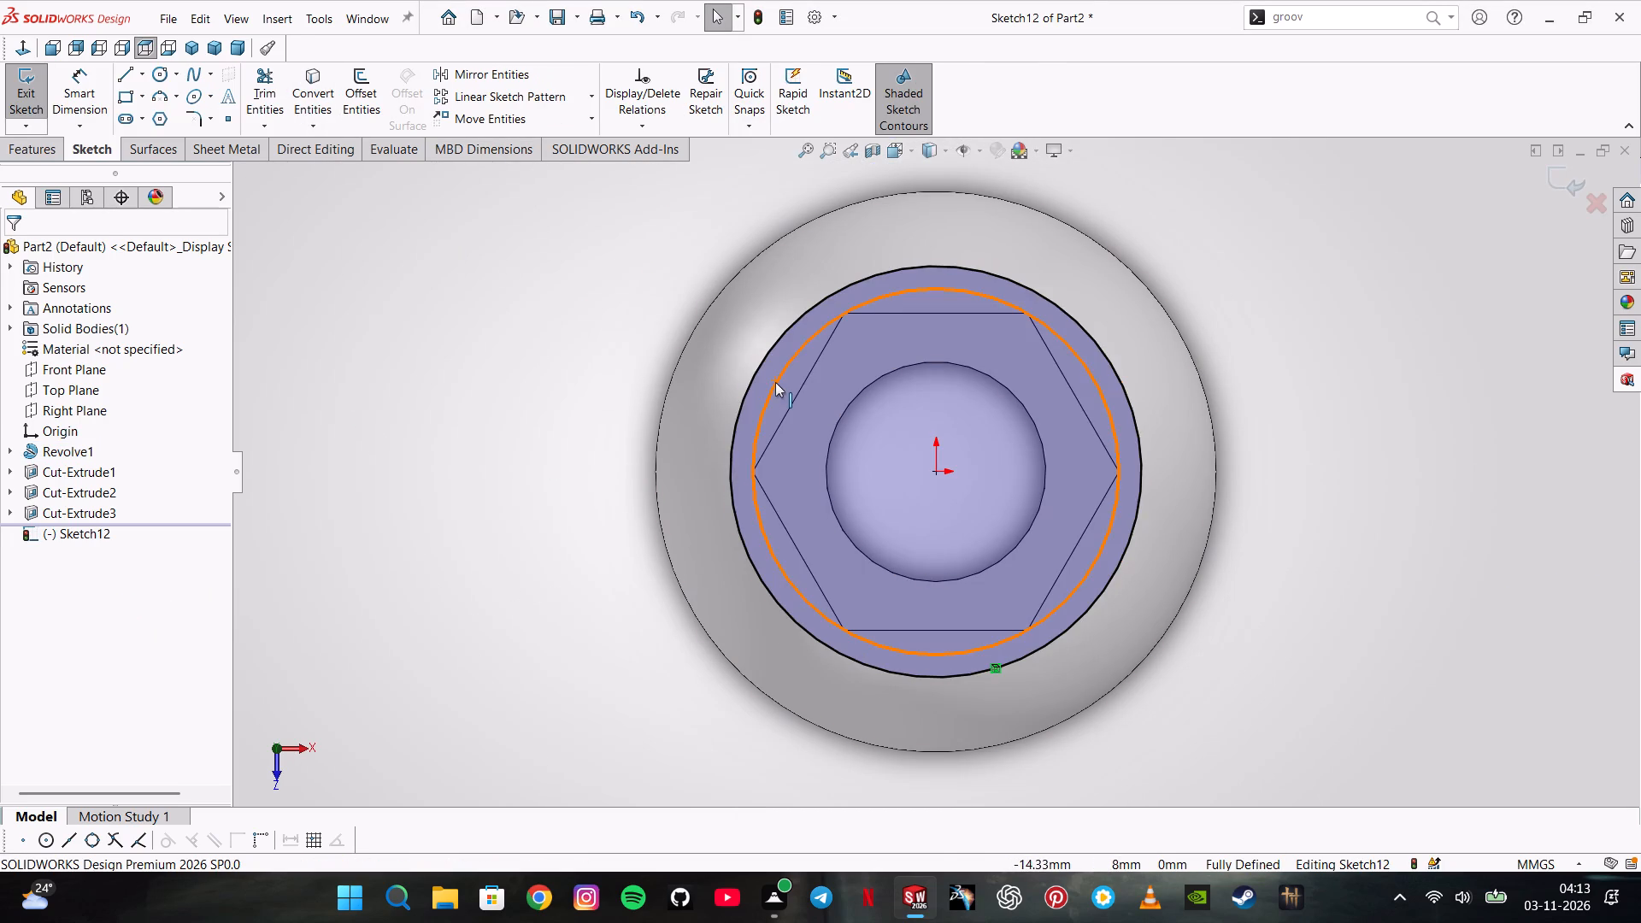
click(775, 382)
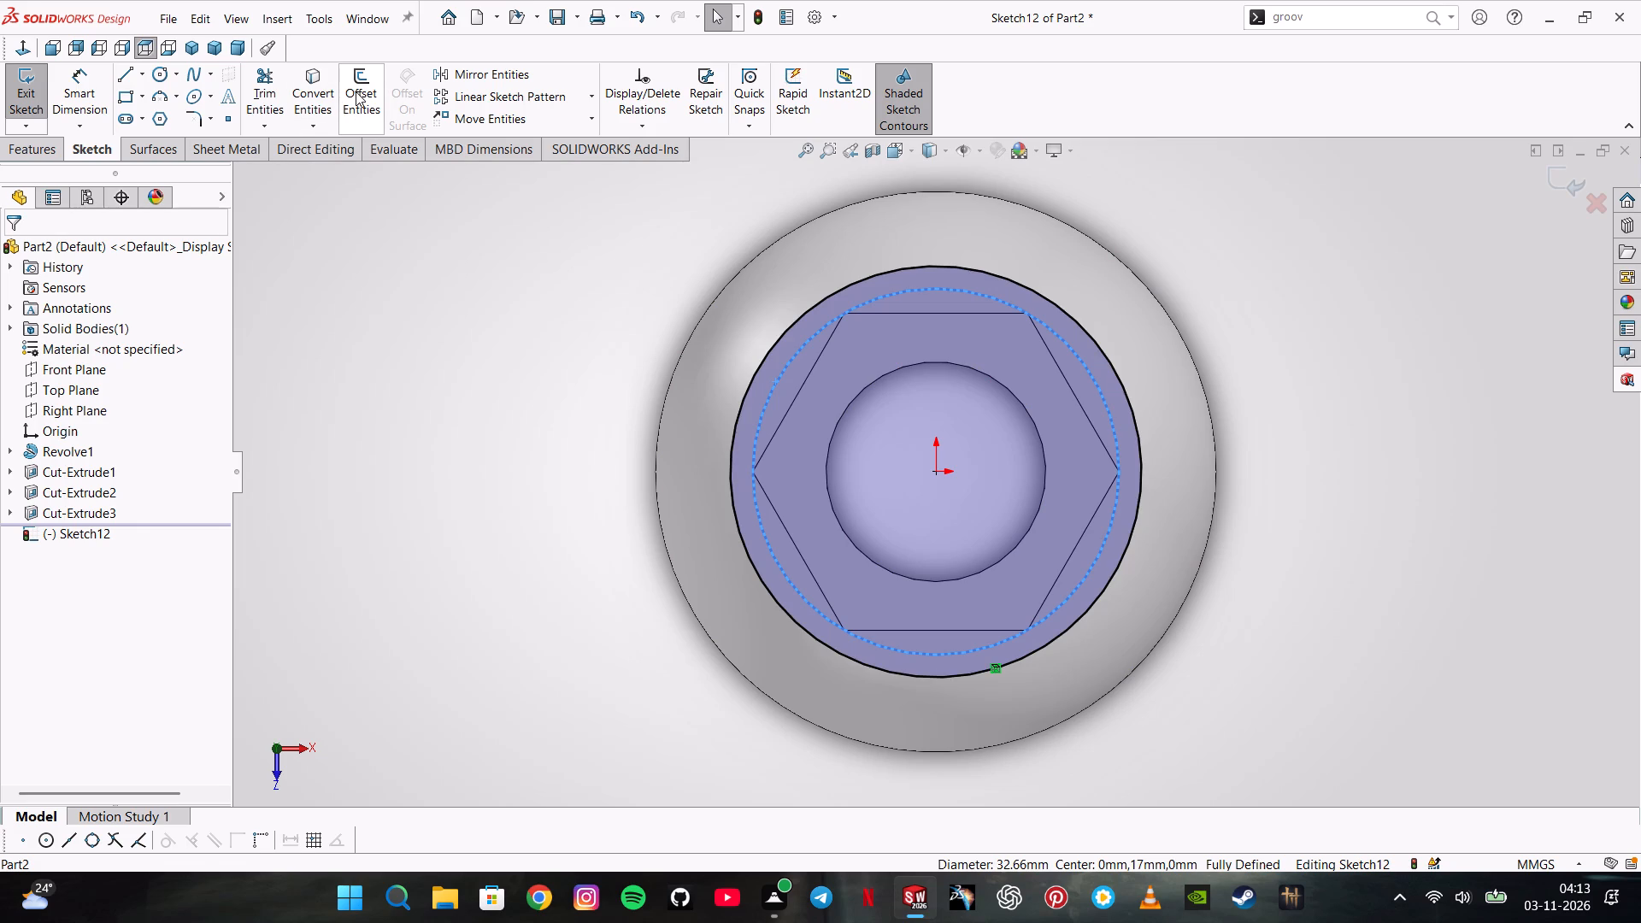
click(356, 91)
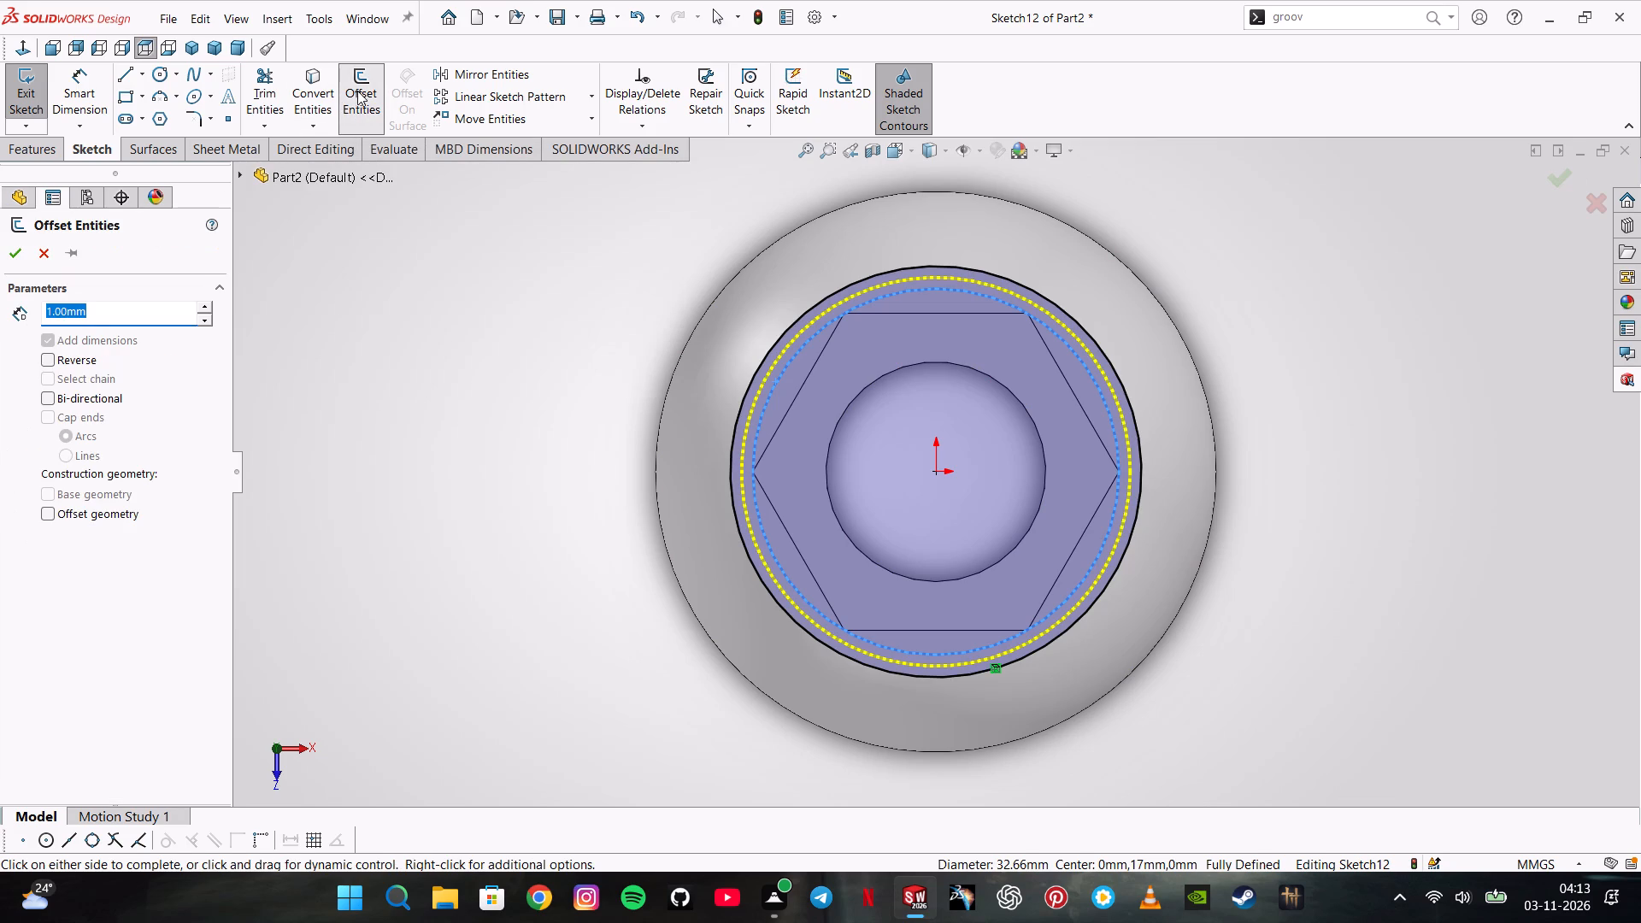
click(21, 242)
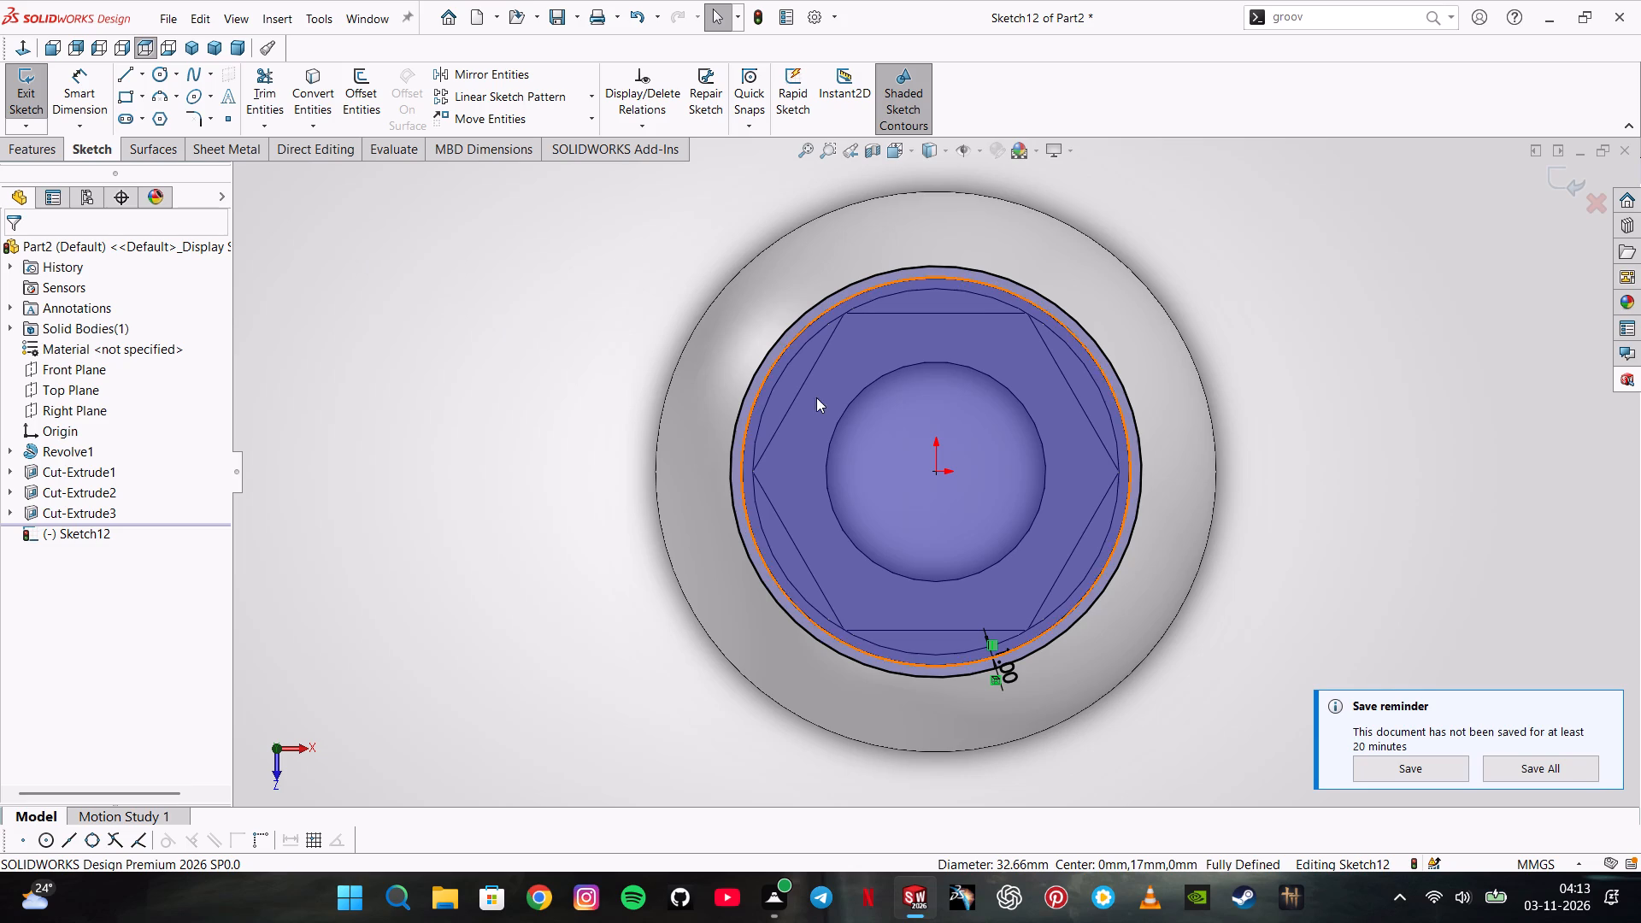
Sketch two vertical lines crossing the rim below the origin, one on each side of centre, the second about 10 mm long.
click(126, 71)
click(891, 585)
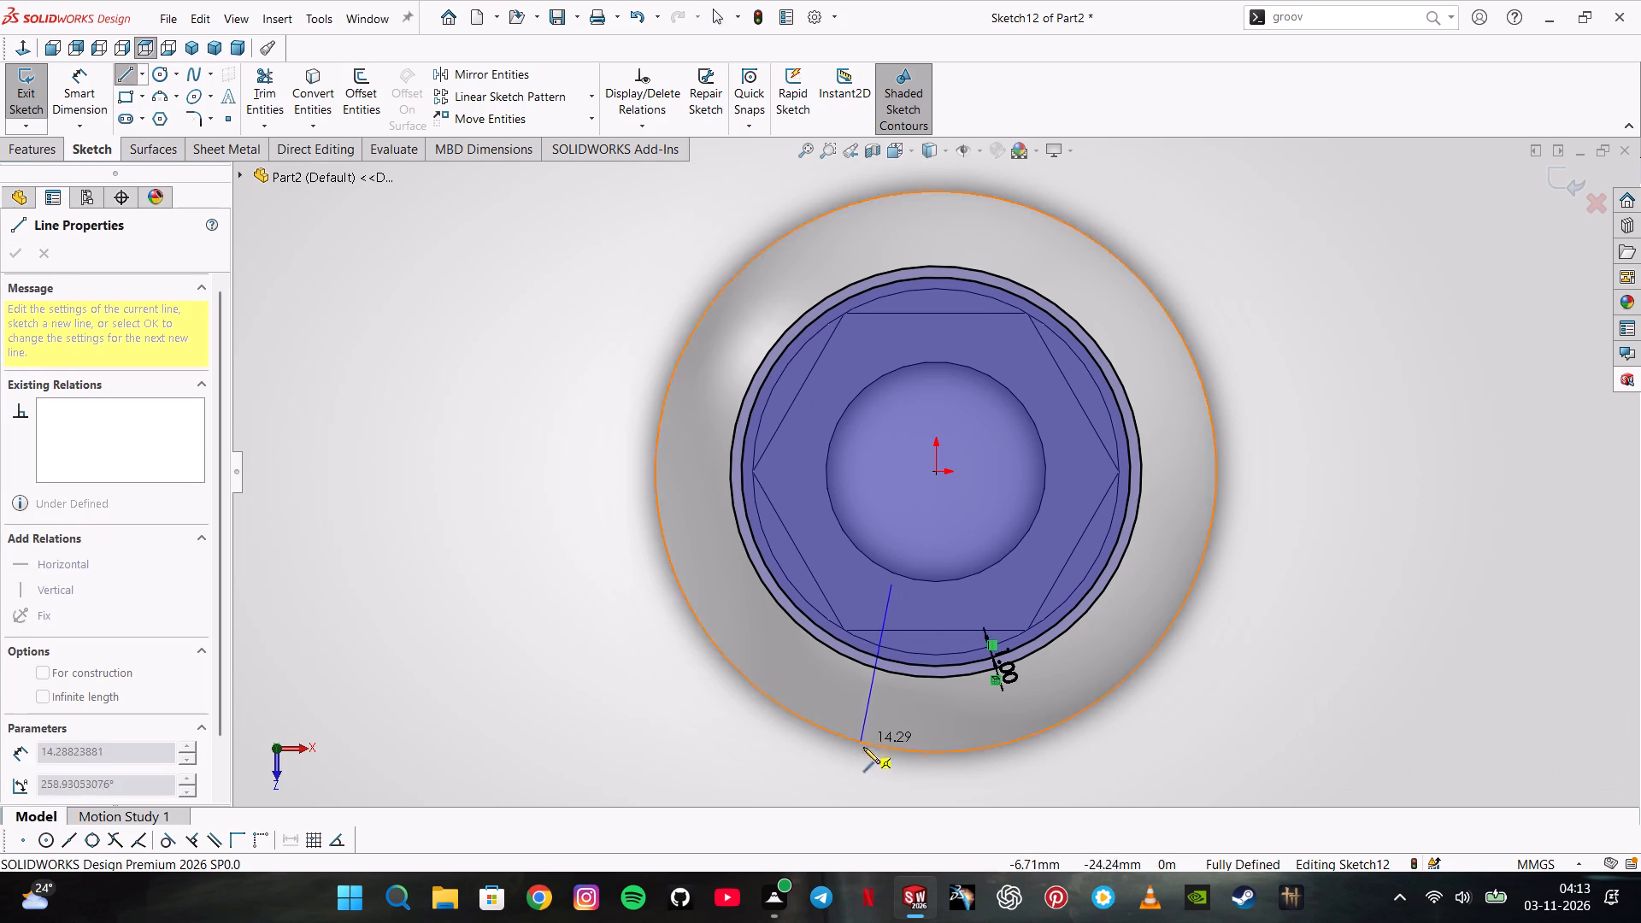
click(891, 720)
double_click(915, 711)
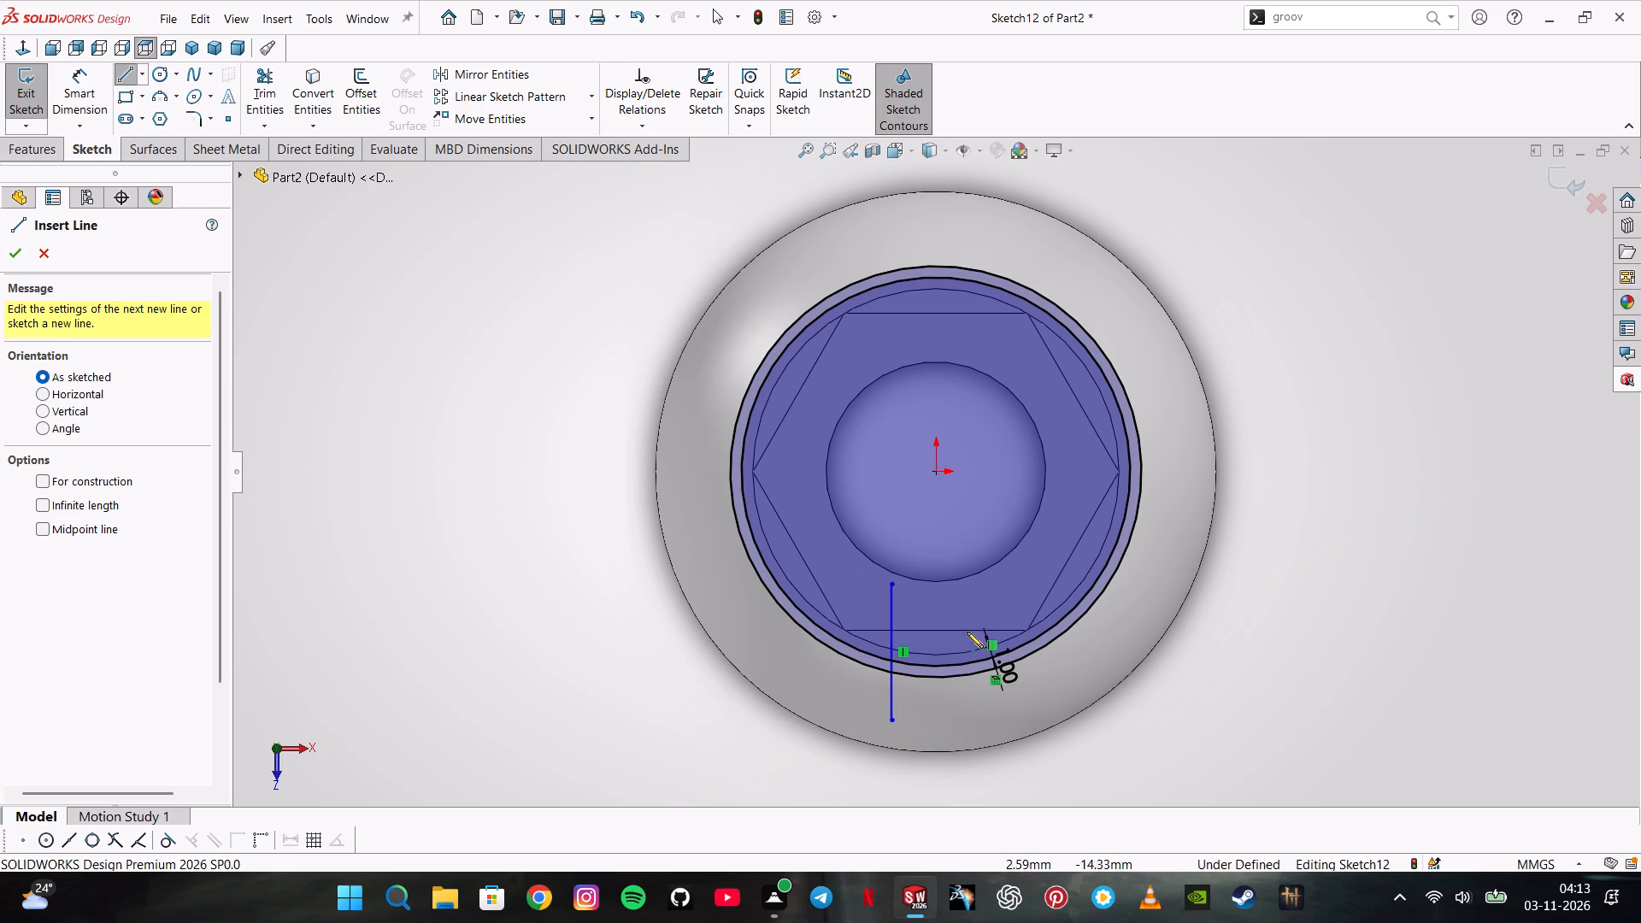
click(974, 603)
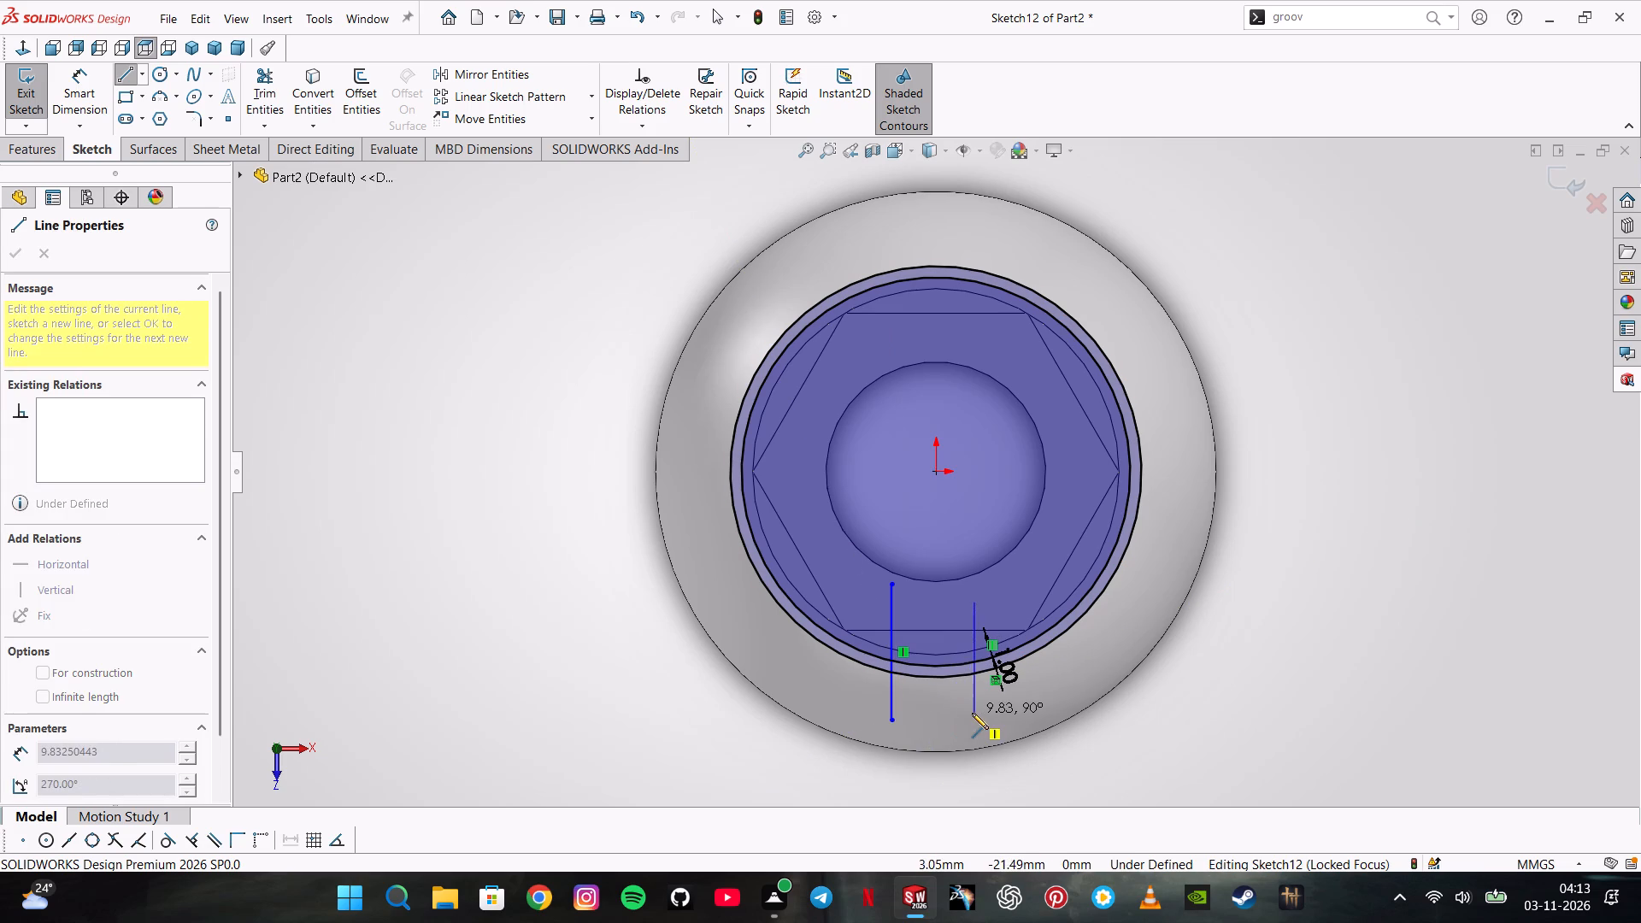
click(972, 712)
double_click(994, 701)
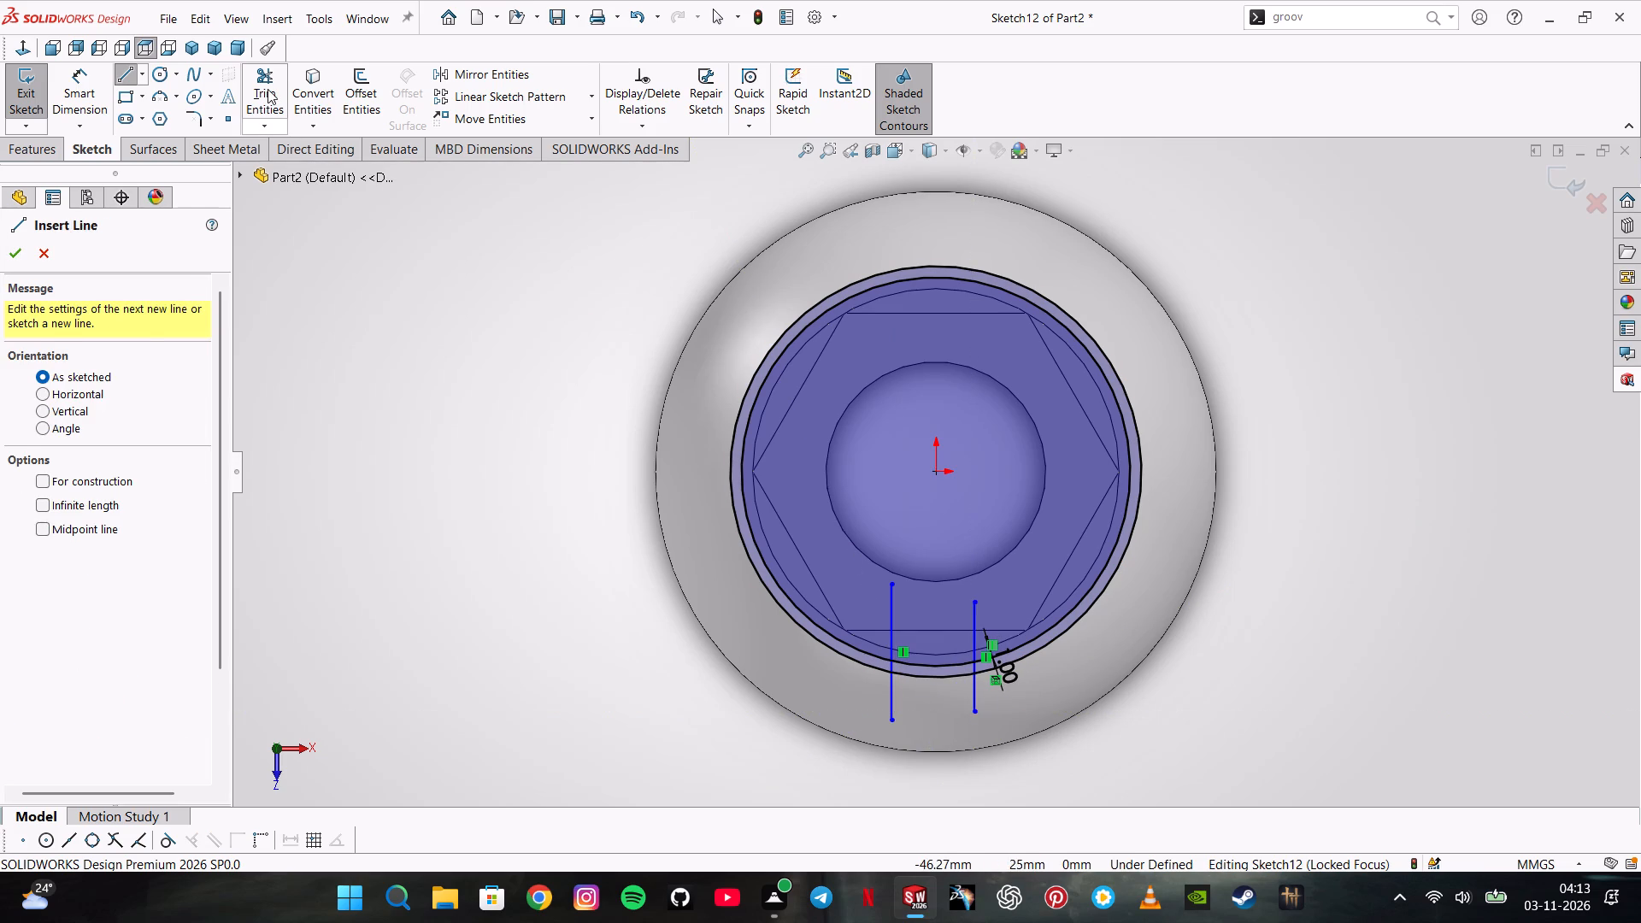
Trim both vertical lines to the short segments between the converted outer circle and the offset circle.
click(268, 89)
click(897, 606)
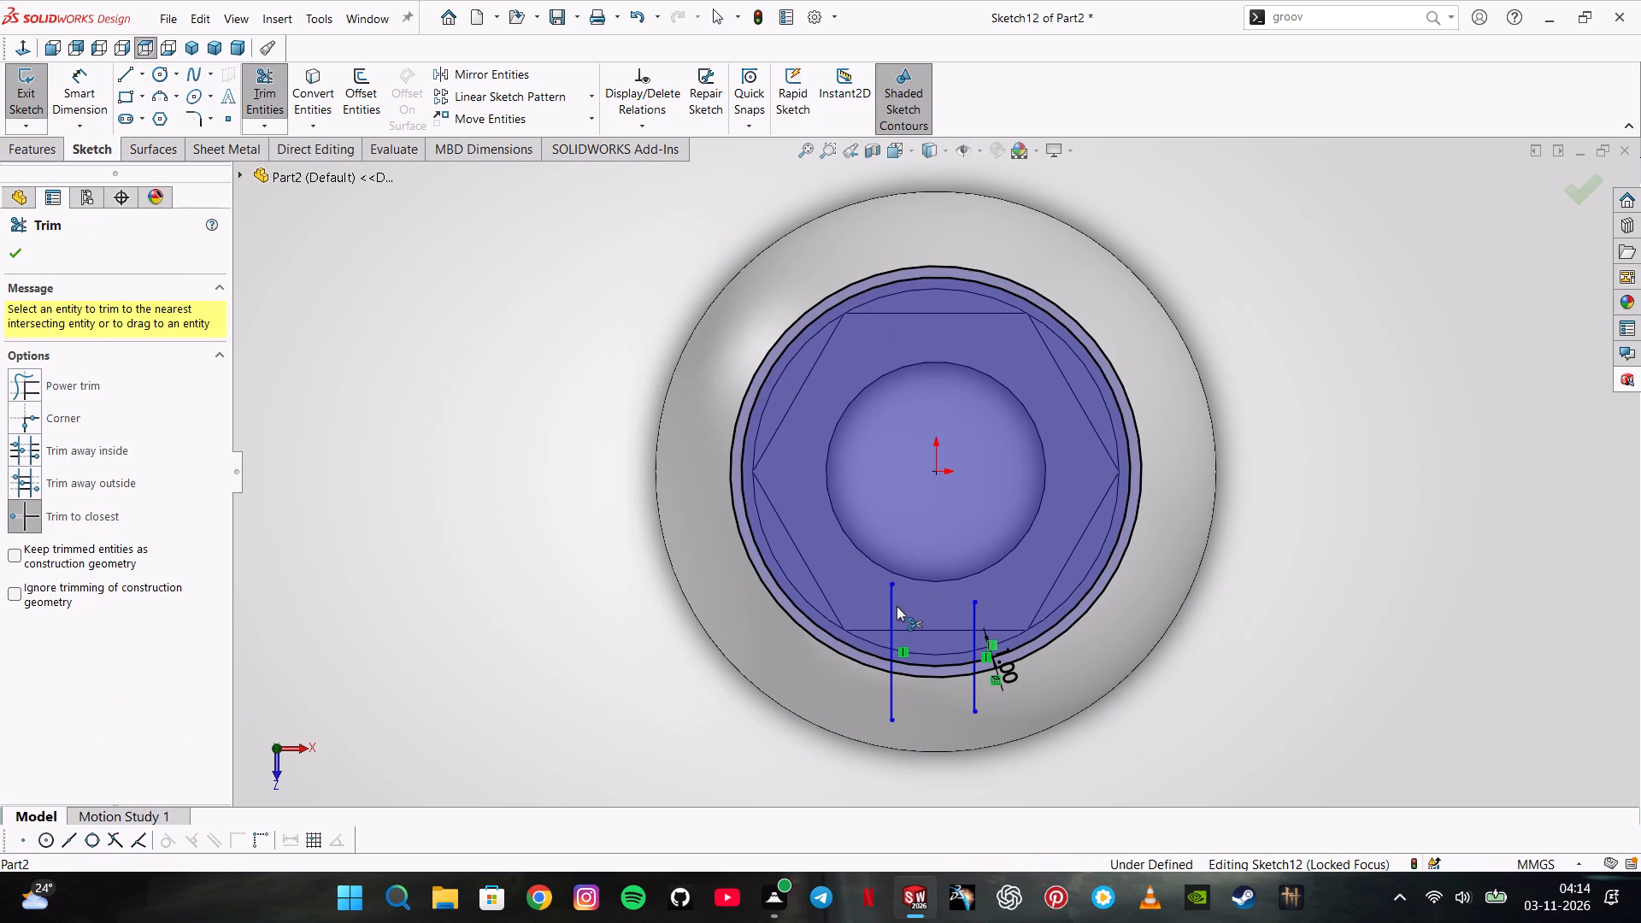
click(891, 609)
click(973, 617)
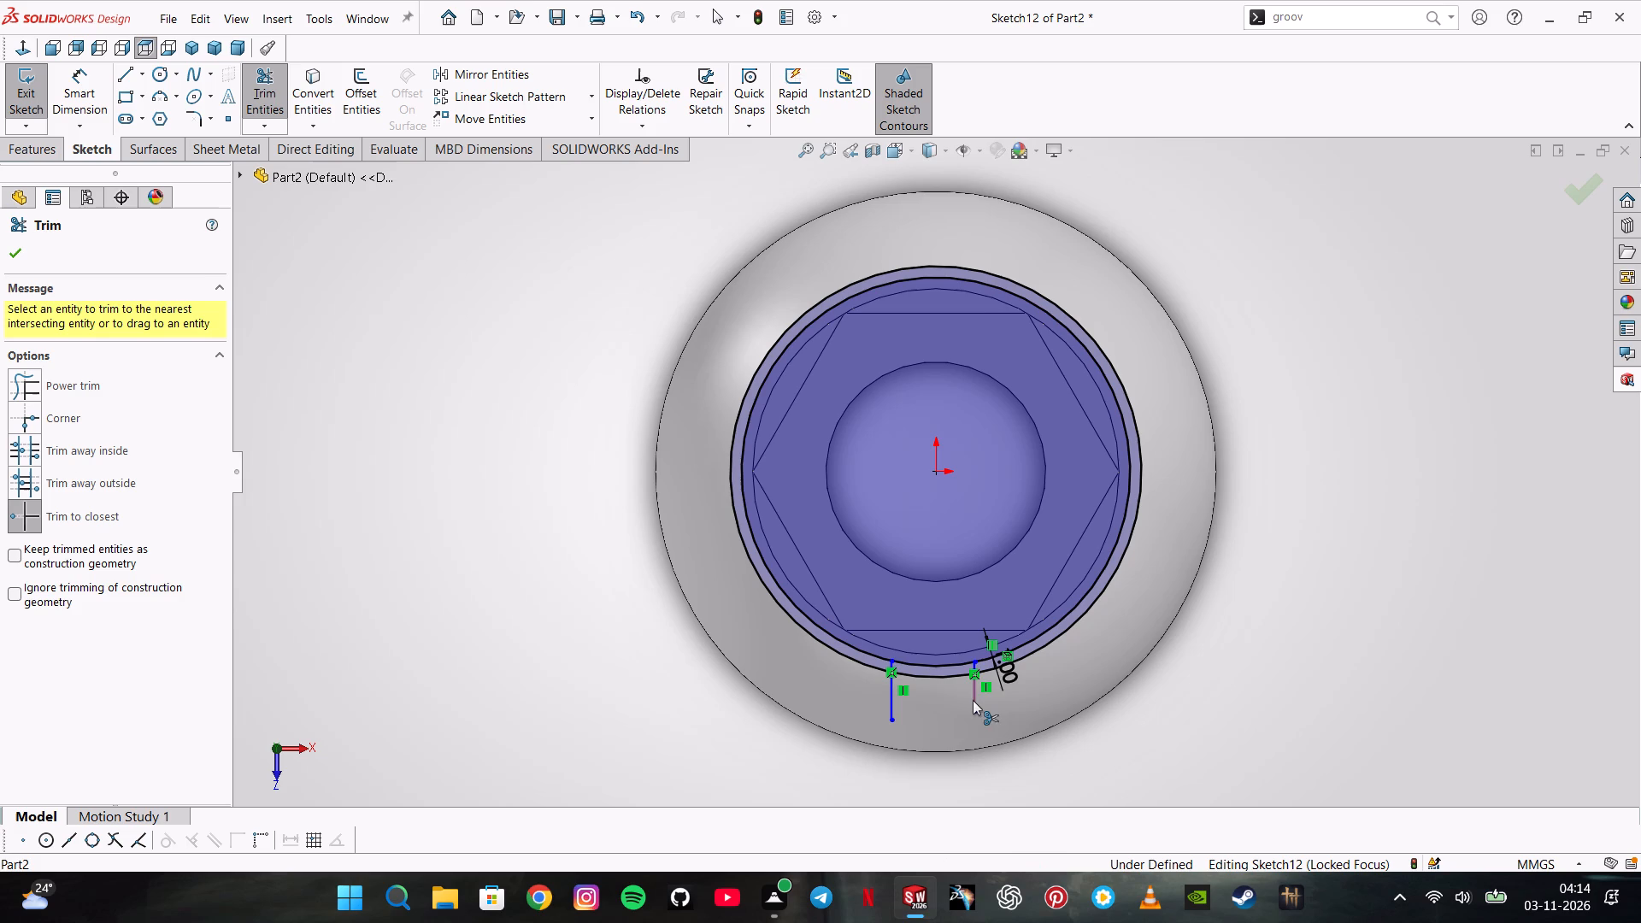
click(972, 699)
click(895, 695)
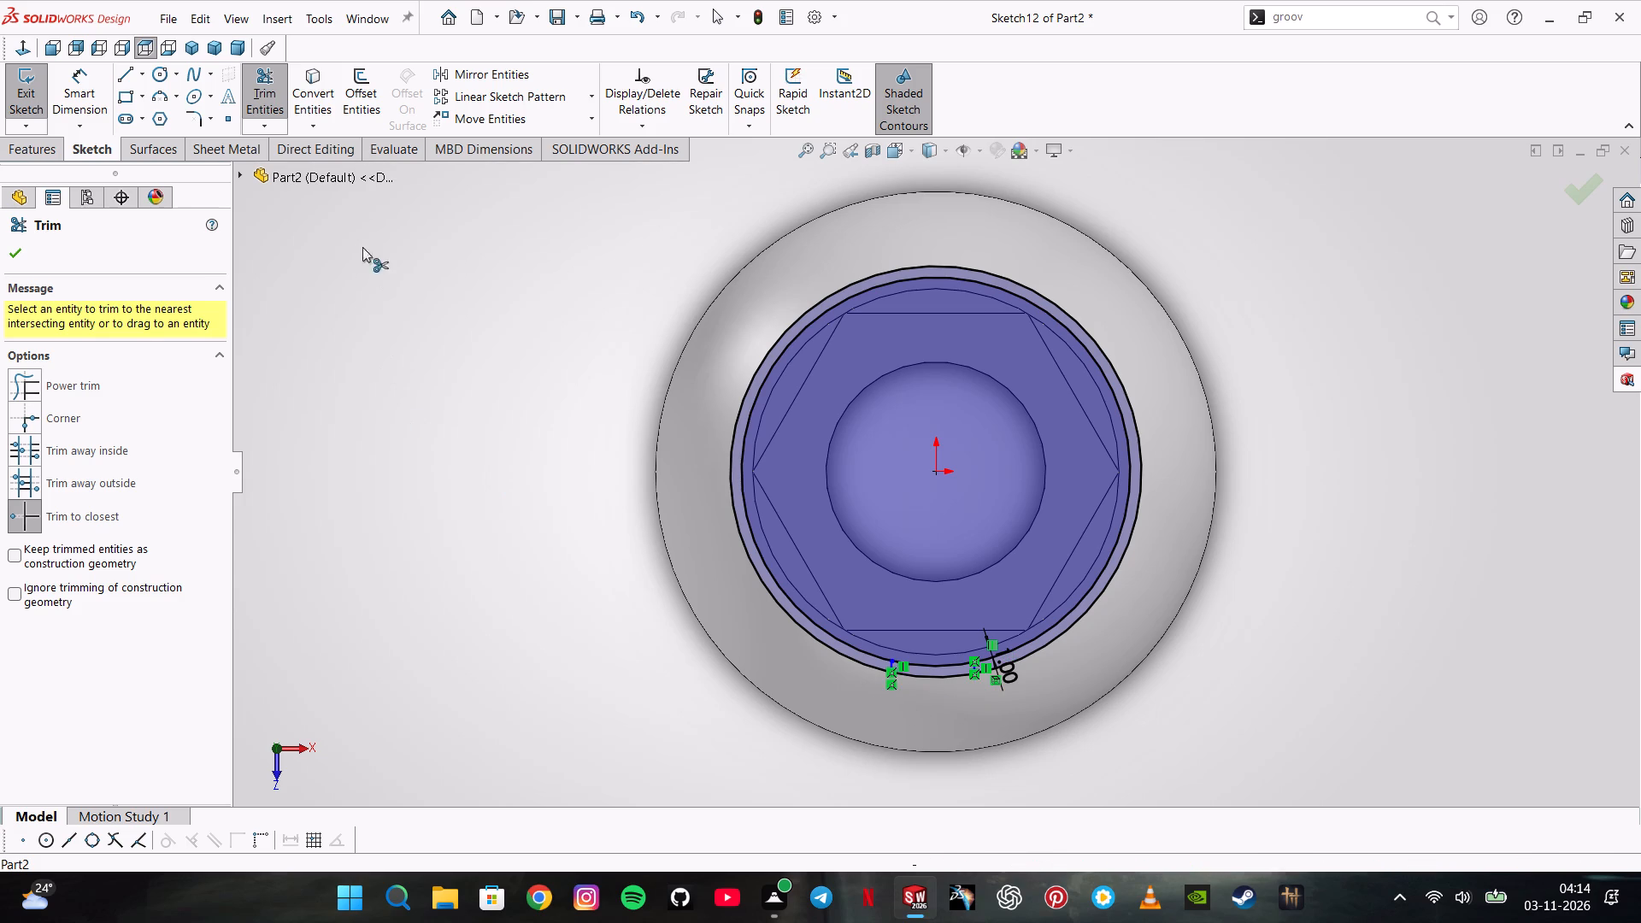
Dimension the short line on the negative X side at 1 mm horizontally from the origin.
click(96, 87)
scroll(989, 626, down, 2)
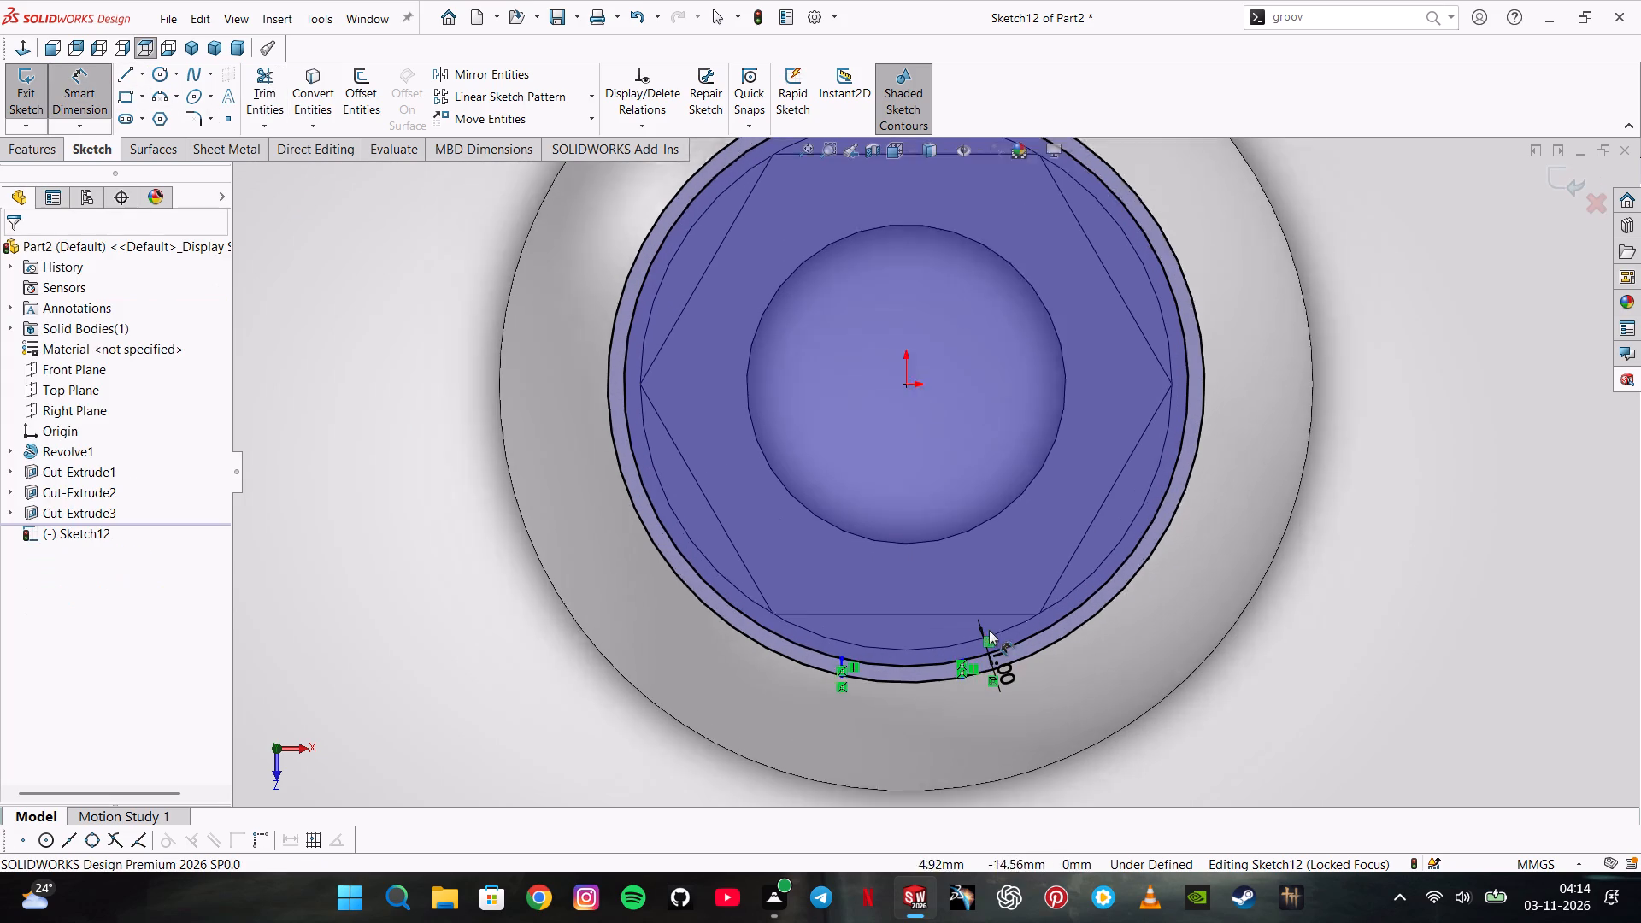
scroll(989, 630, down, 1)
click(806, 673)
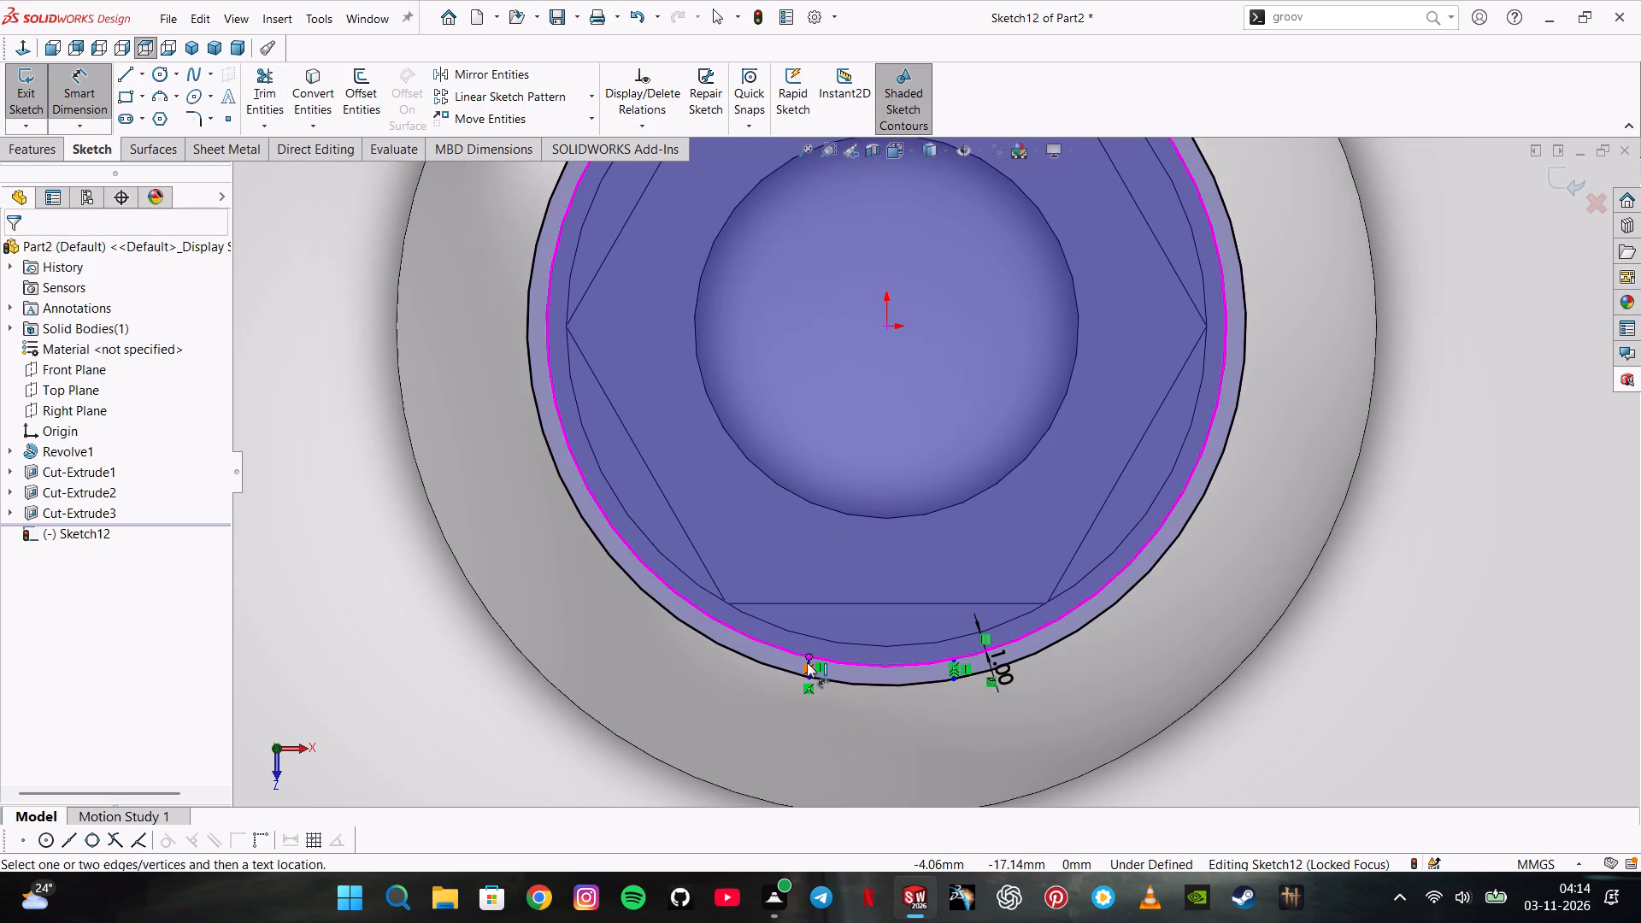
click(807, 662)
click(886, 325)
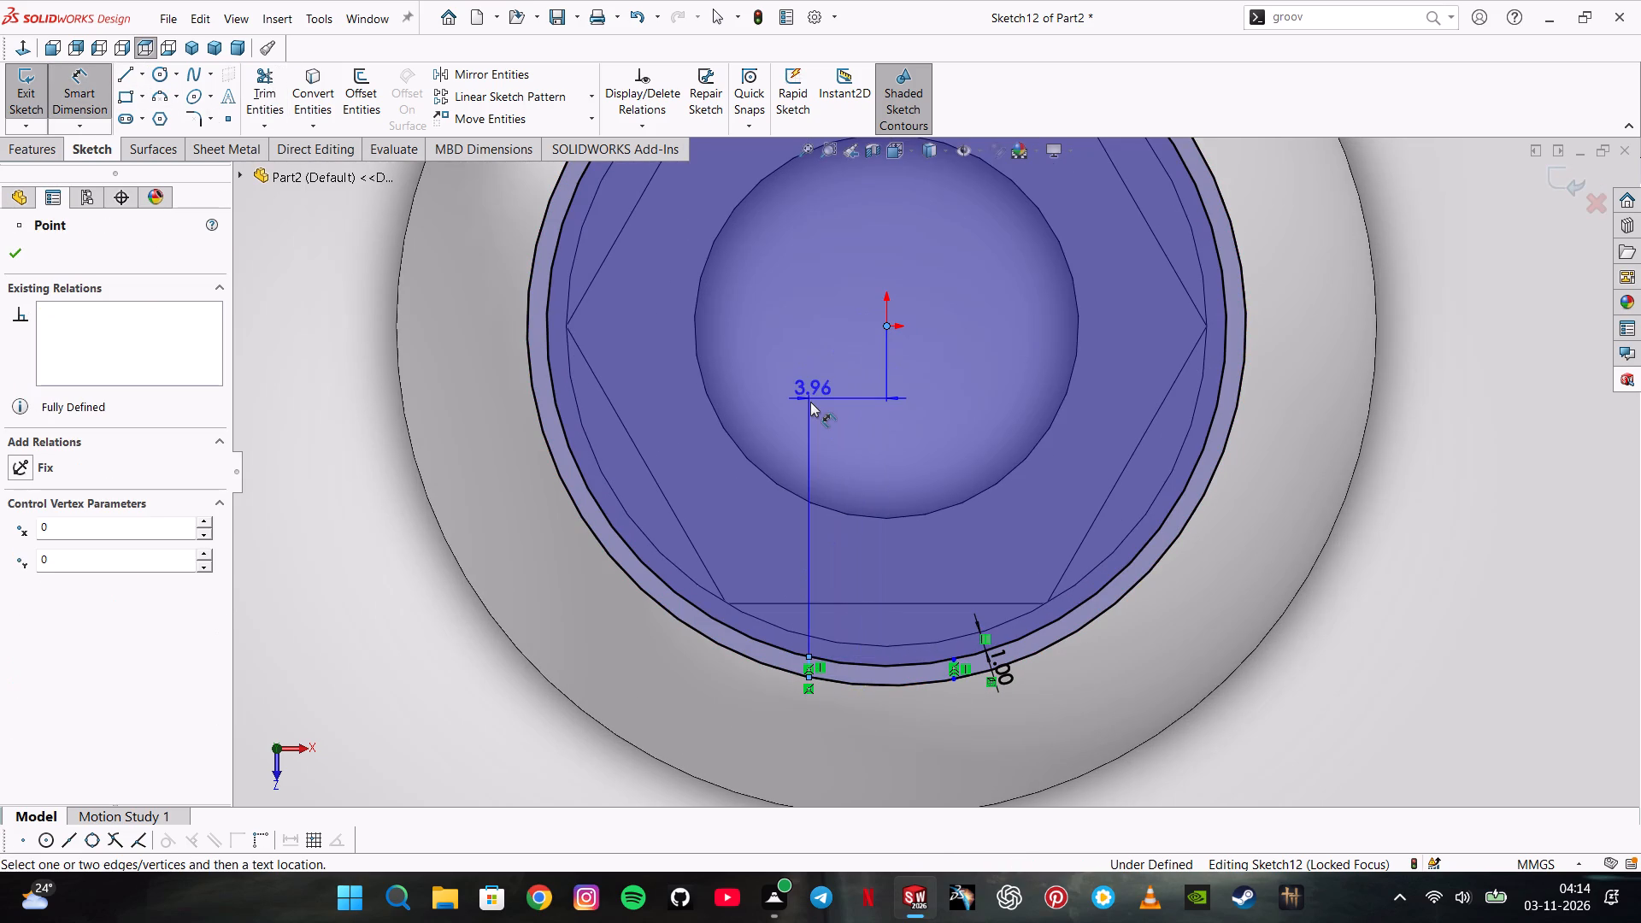
click(810, 402)
key(2)
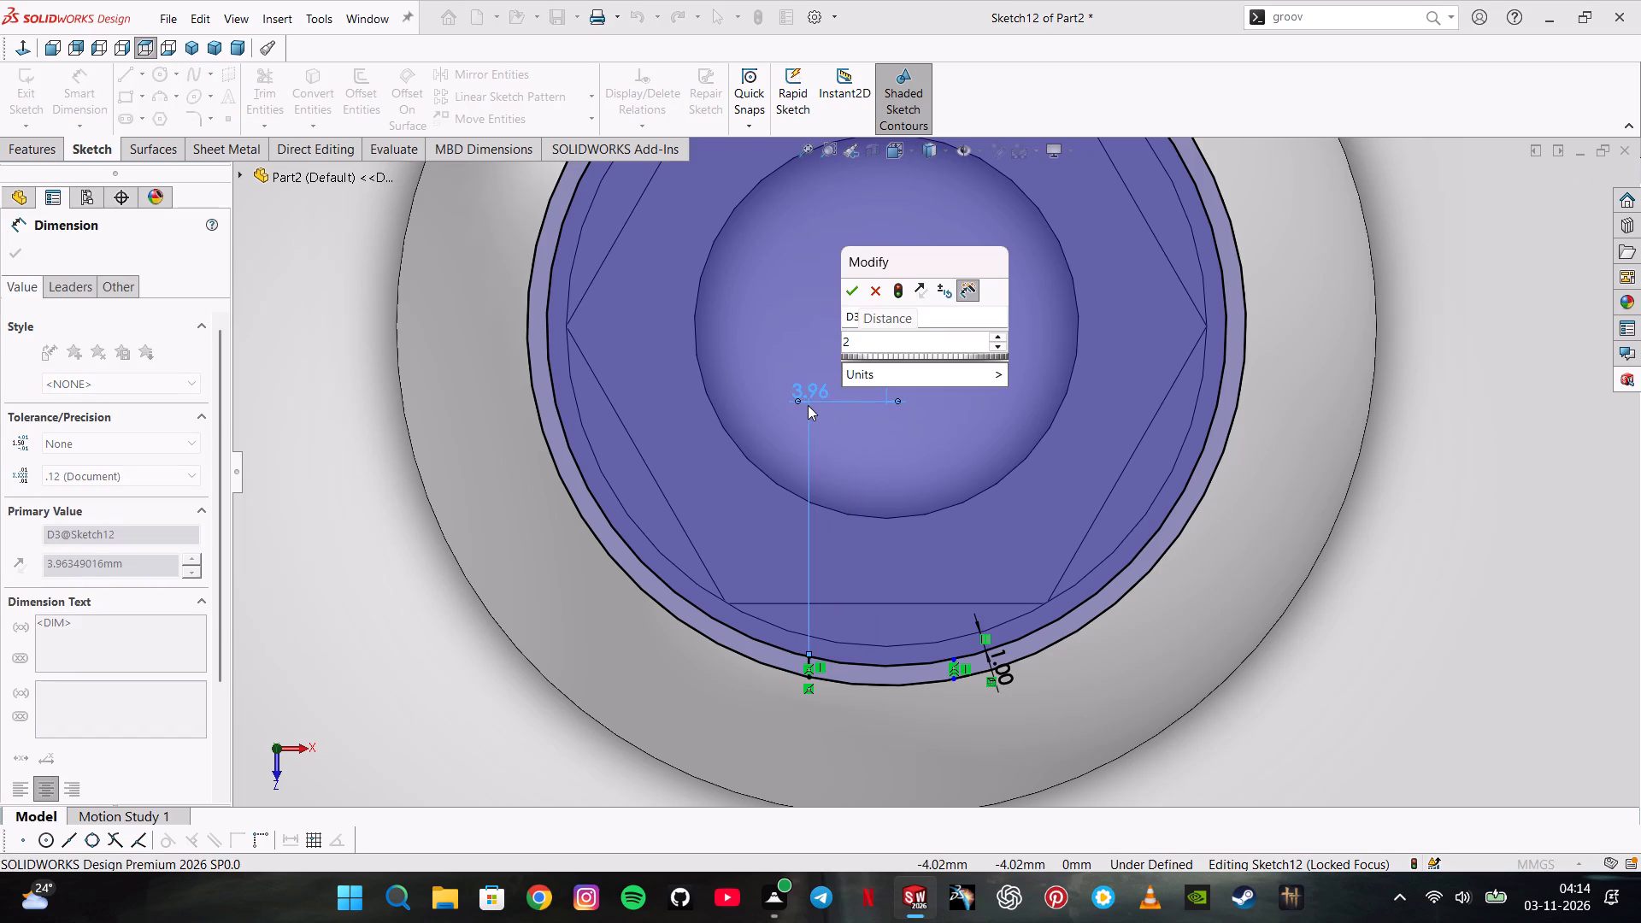
key(BackSpace)
key(1)
key(Return)
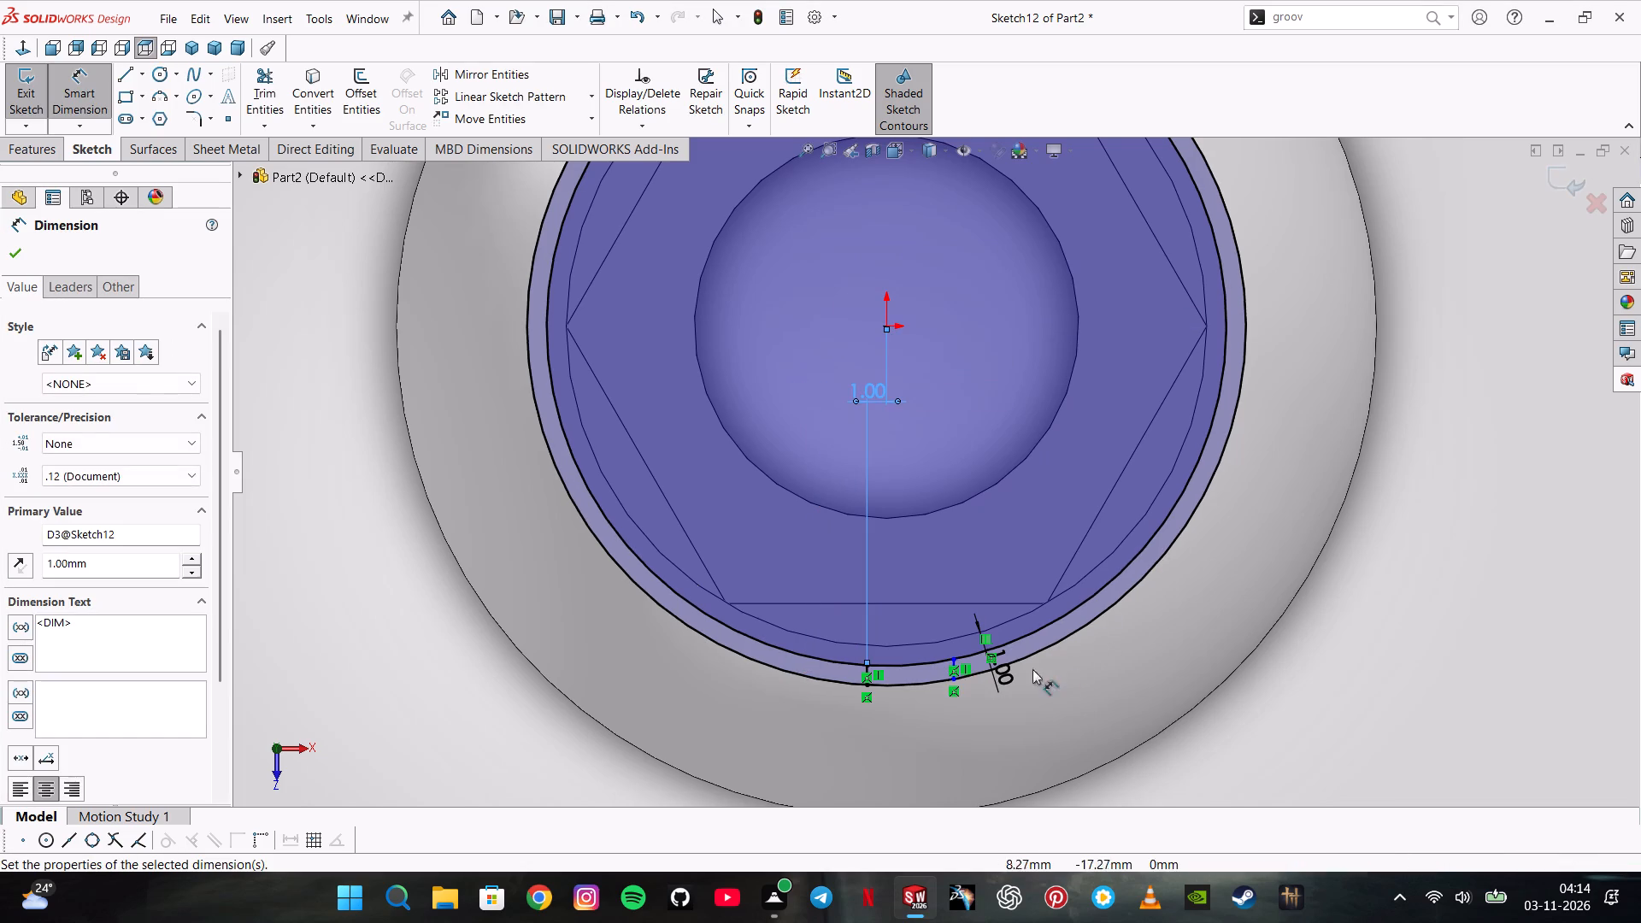
Dimension the other short line, on the positive X side, at 1 mm from the origin and exit the sketch.
scroll(967, 671, down, 4)
click(929, 629)
scroll(950, 586, up, 5)
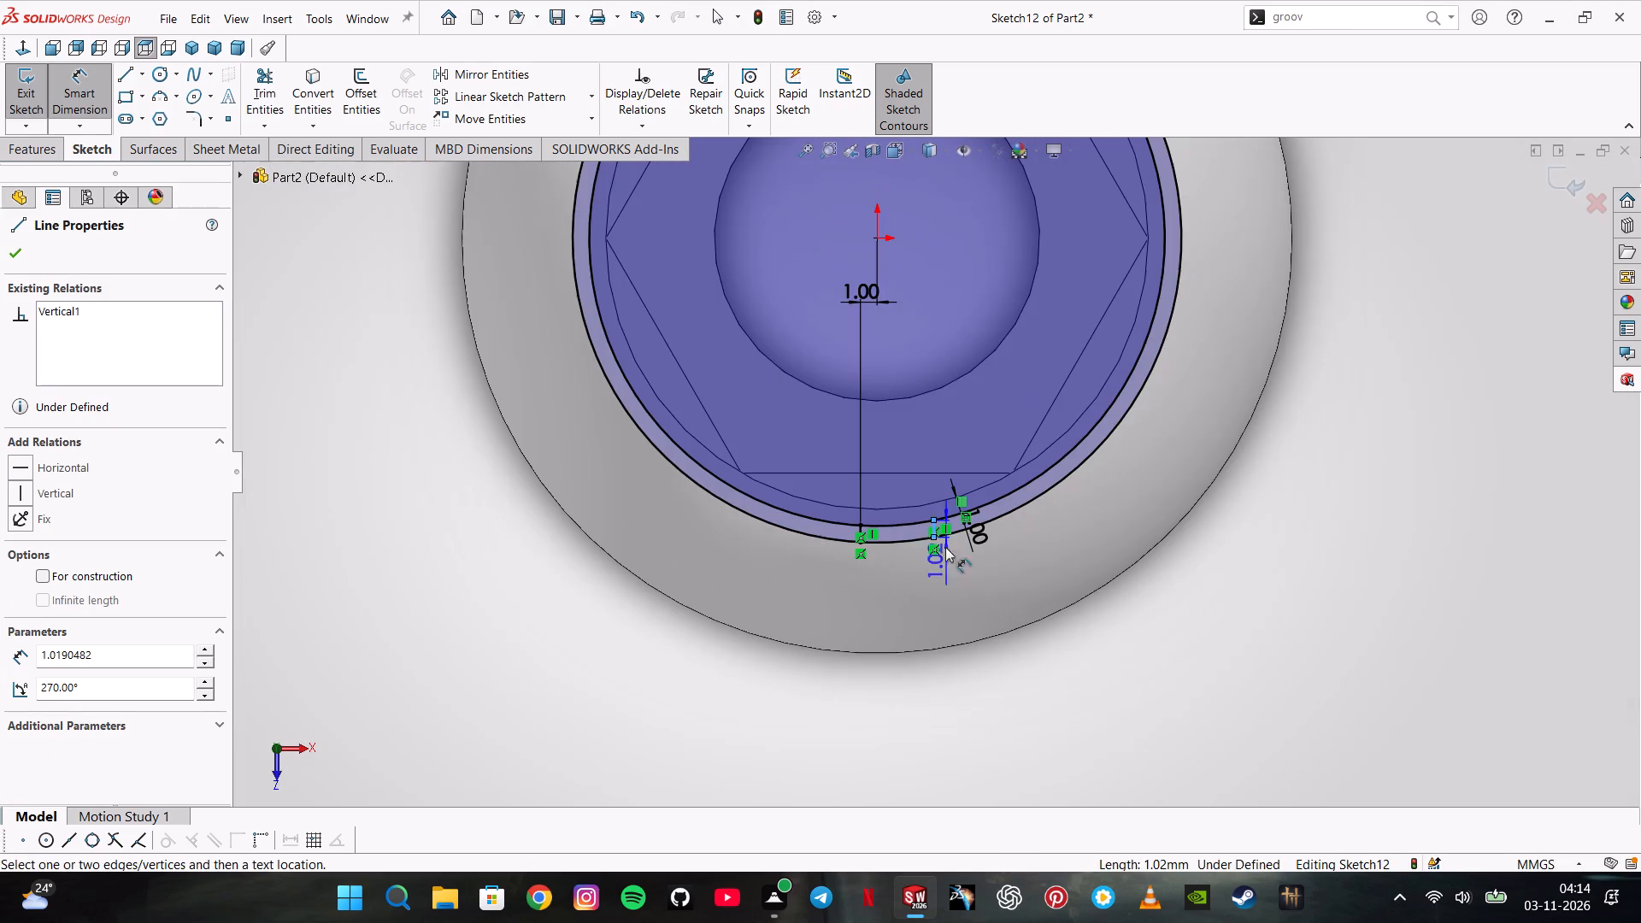
click(875, 236)
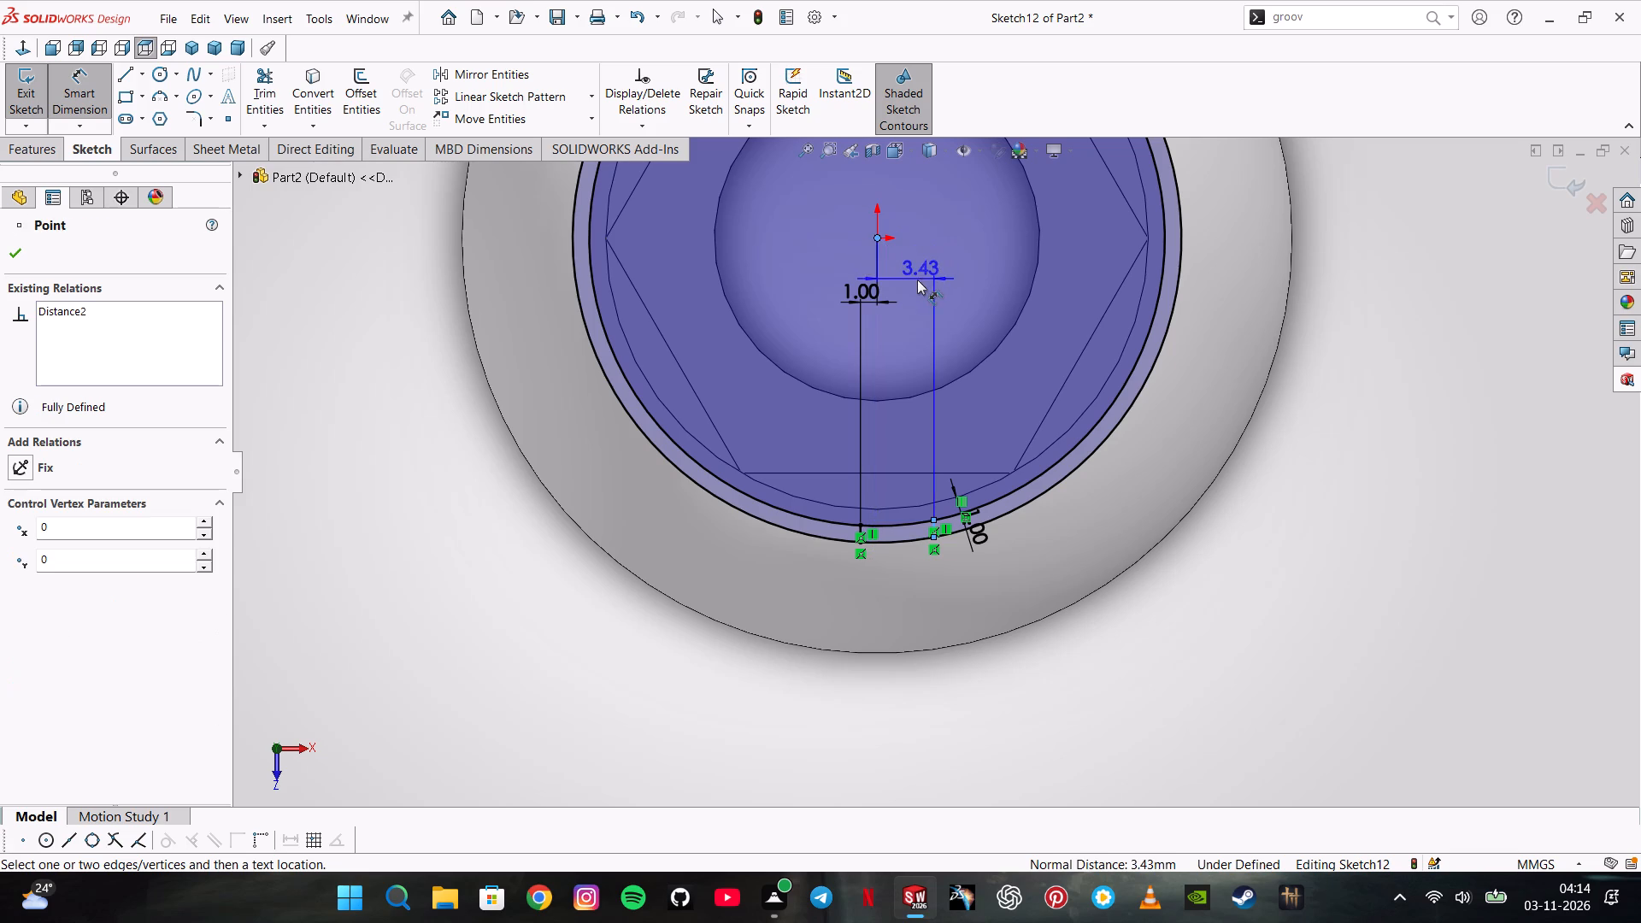
click(911, 279)
key(1)
key(Return)
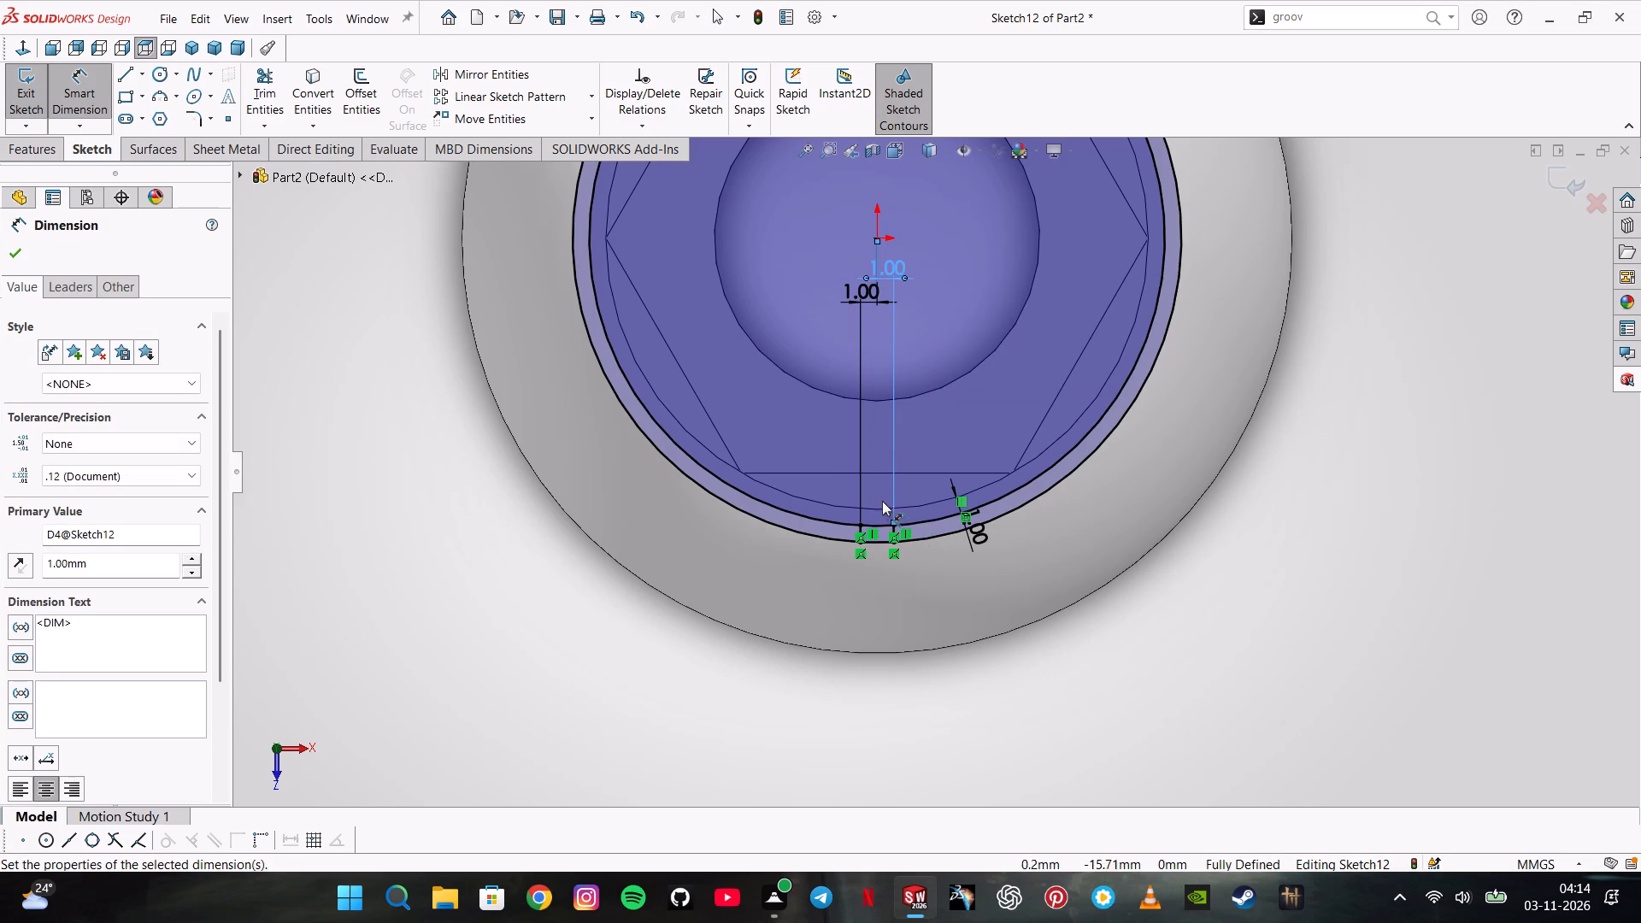
scroll(888, 530, down, 4)
scroll(872, 491, up, 3)
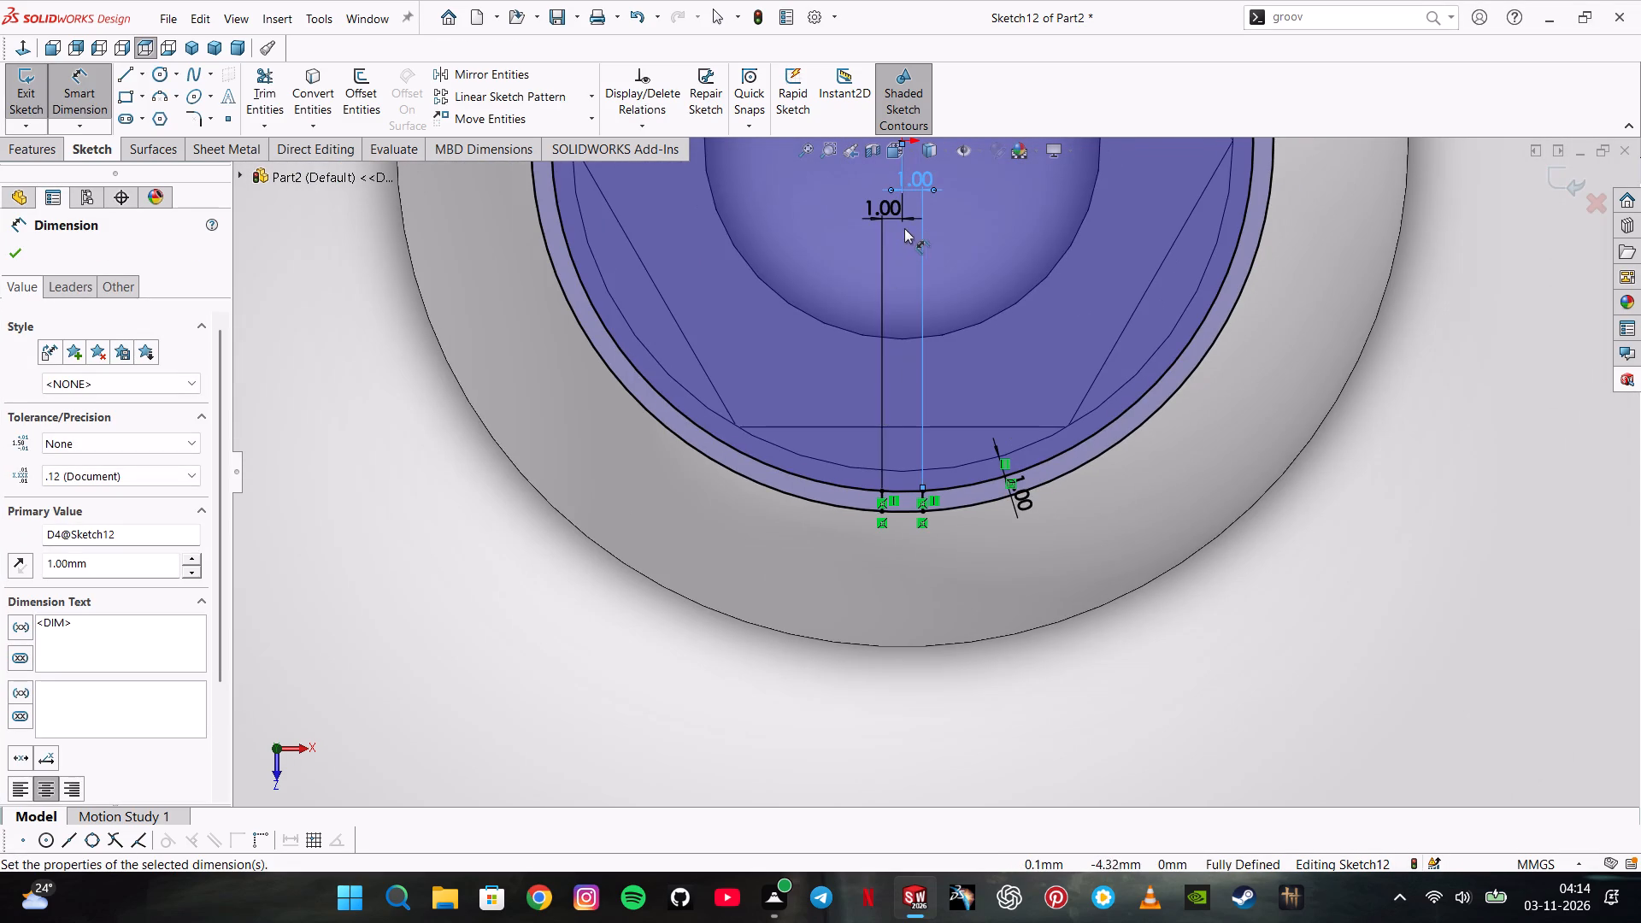
click(47, 145)
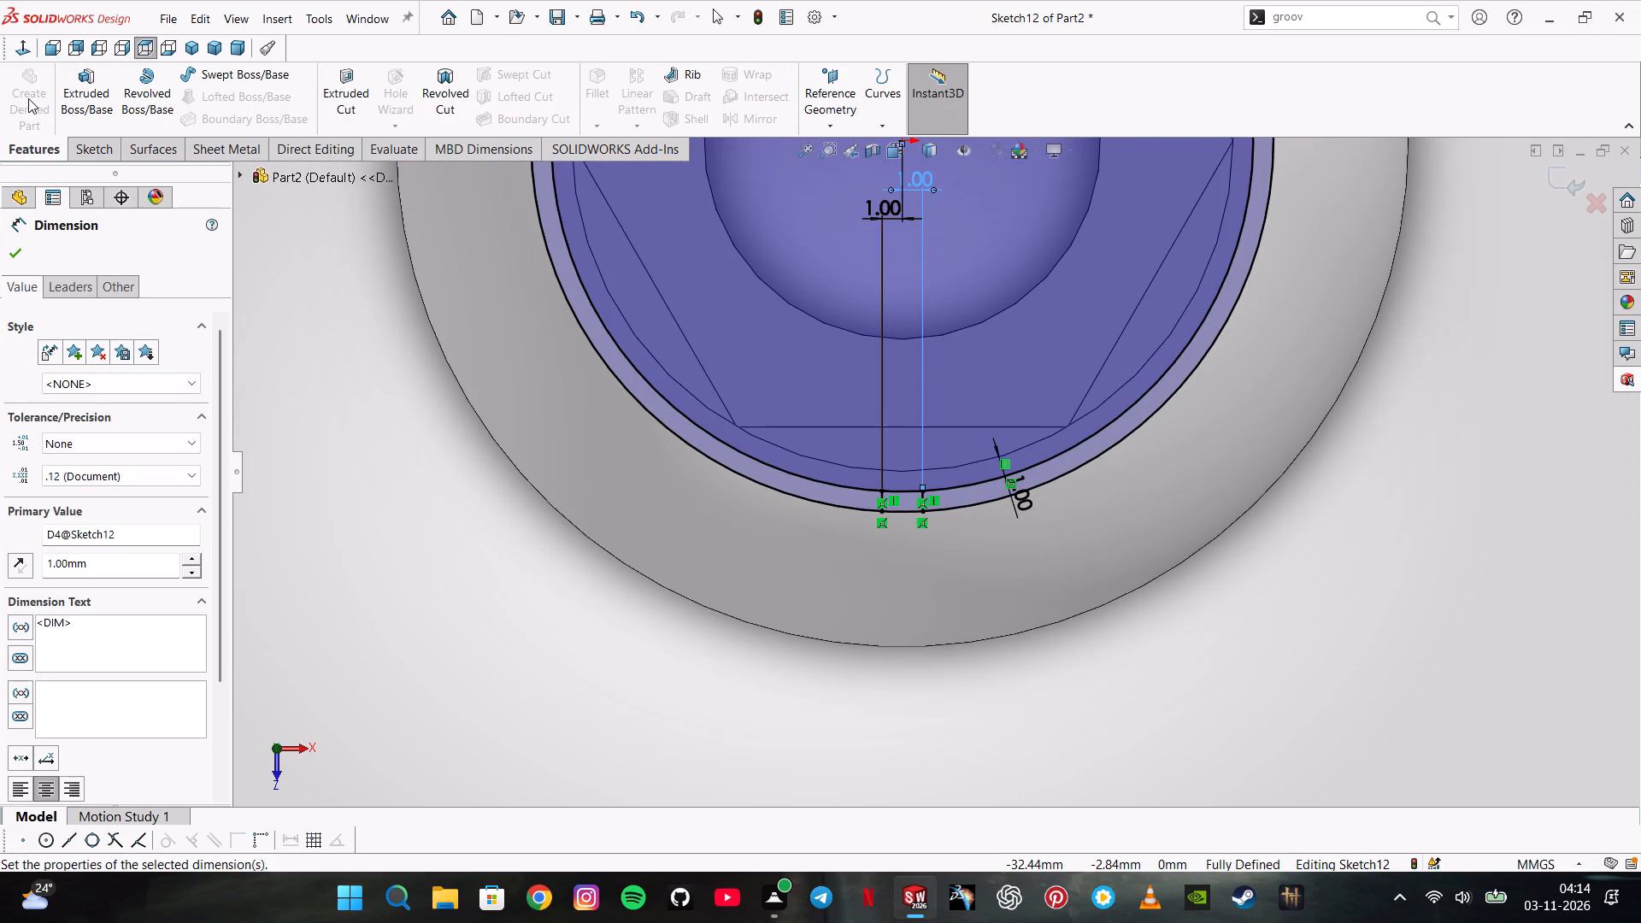
click(82, 146)
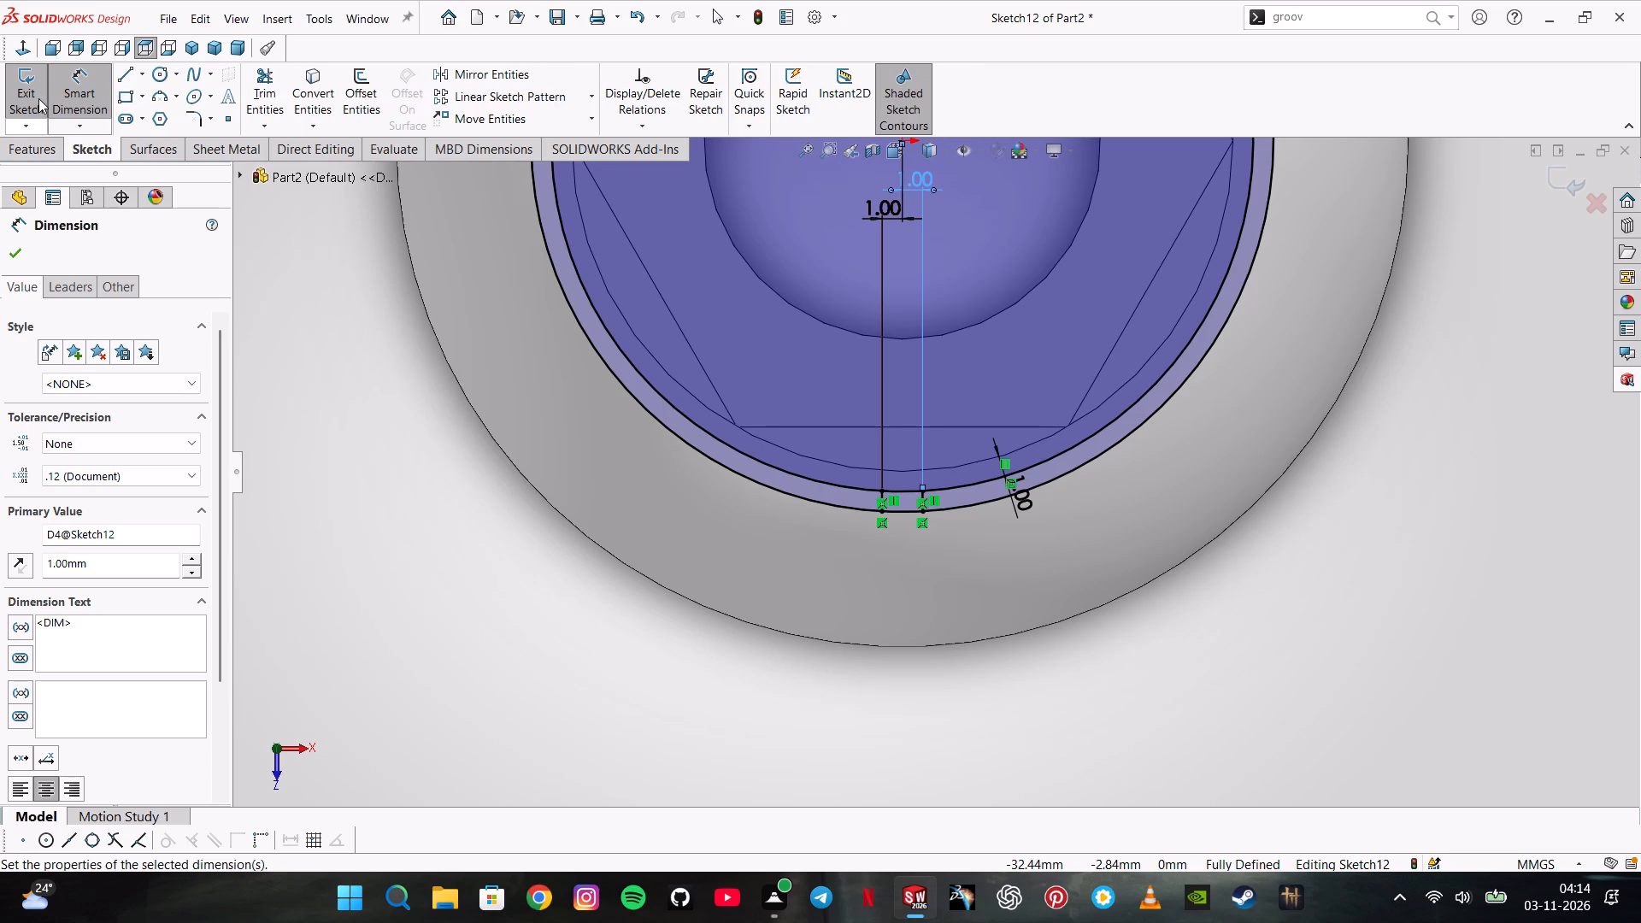
click(38, 98)
middle_drag(608, 645, 610, 584)
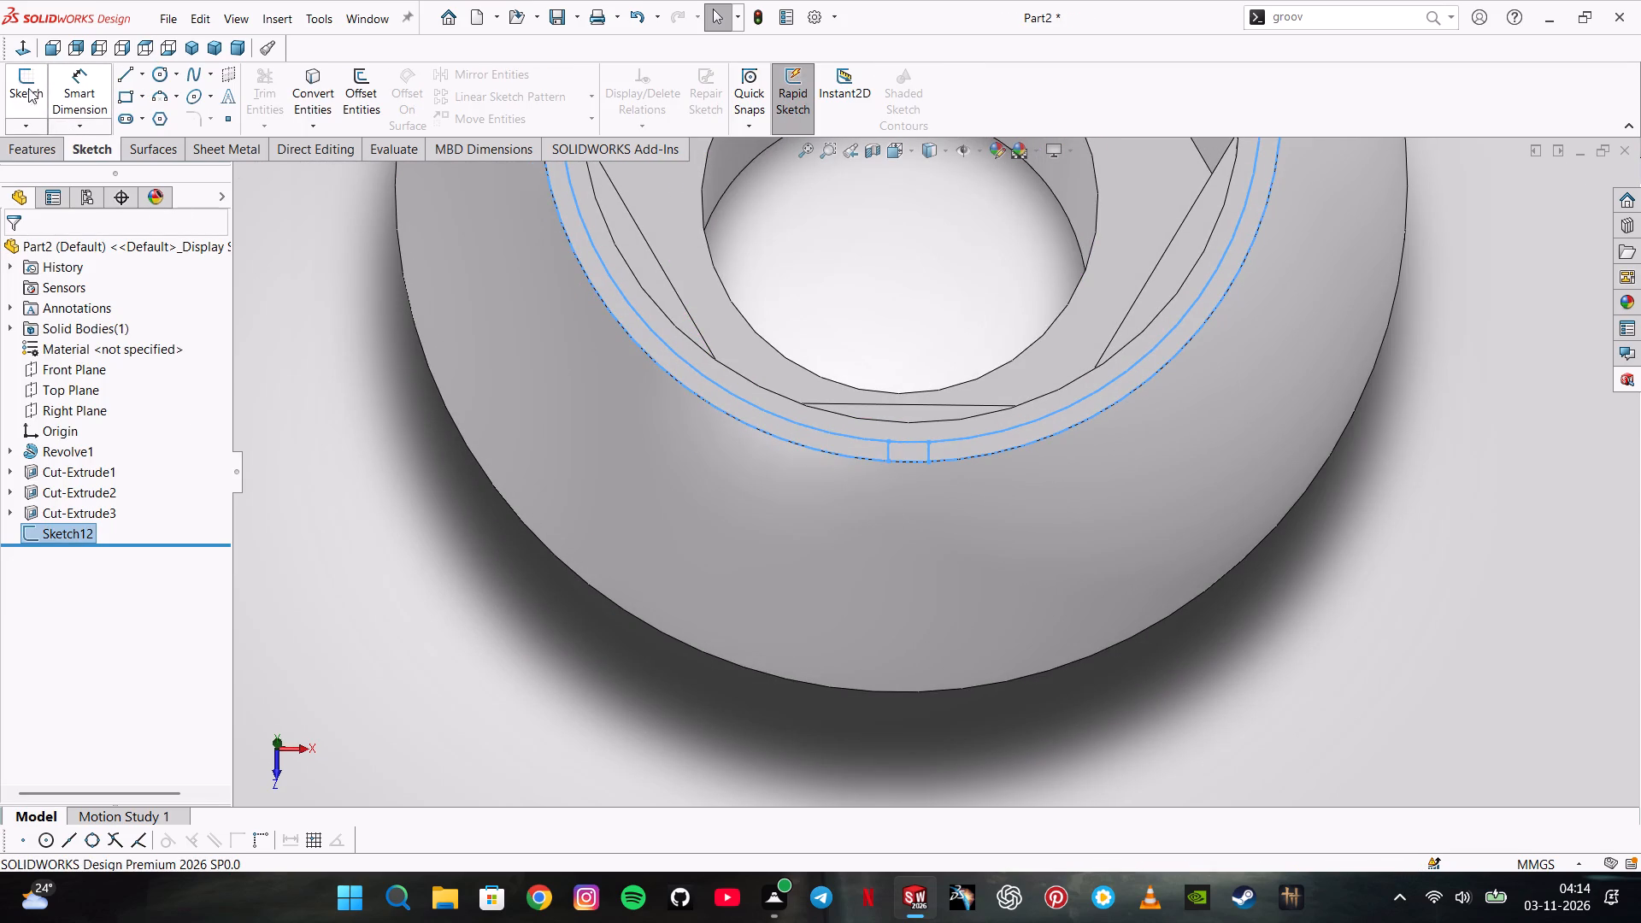
Reopen the groove profile sketch and trim the outer and offset circles, leaving only the small closed rectangle on the rim.
right_click(65, 526)
click(90, 480)
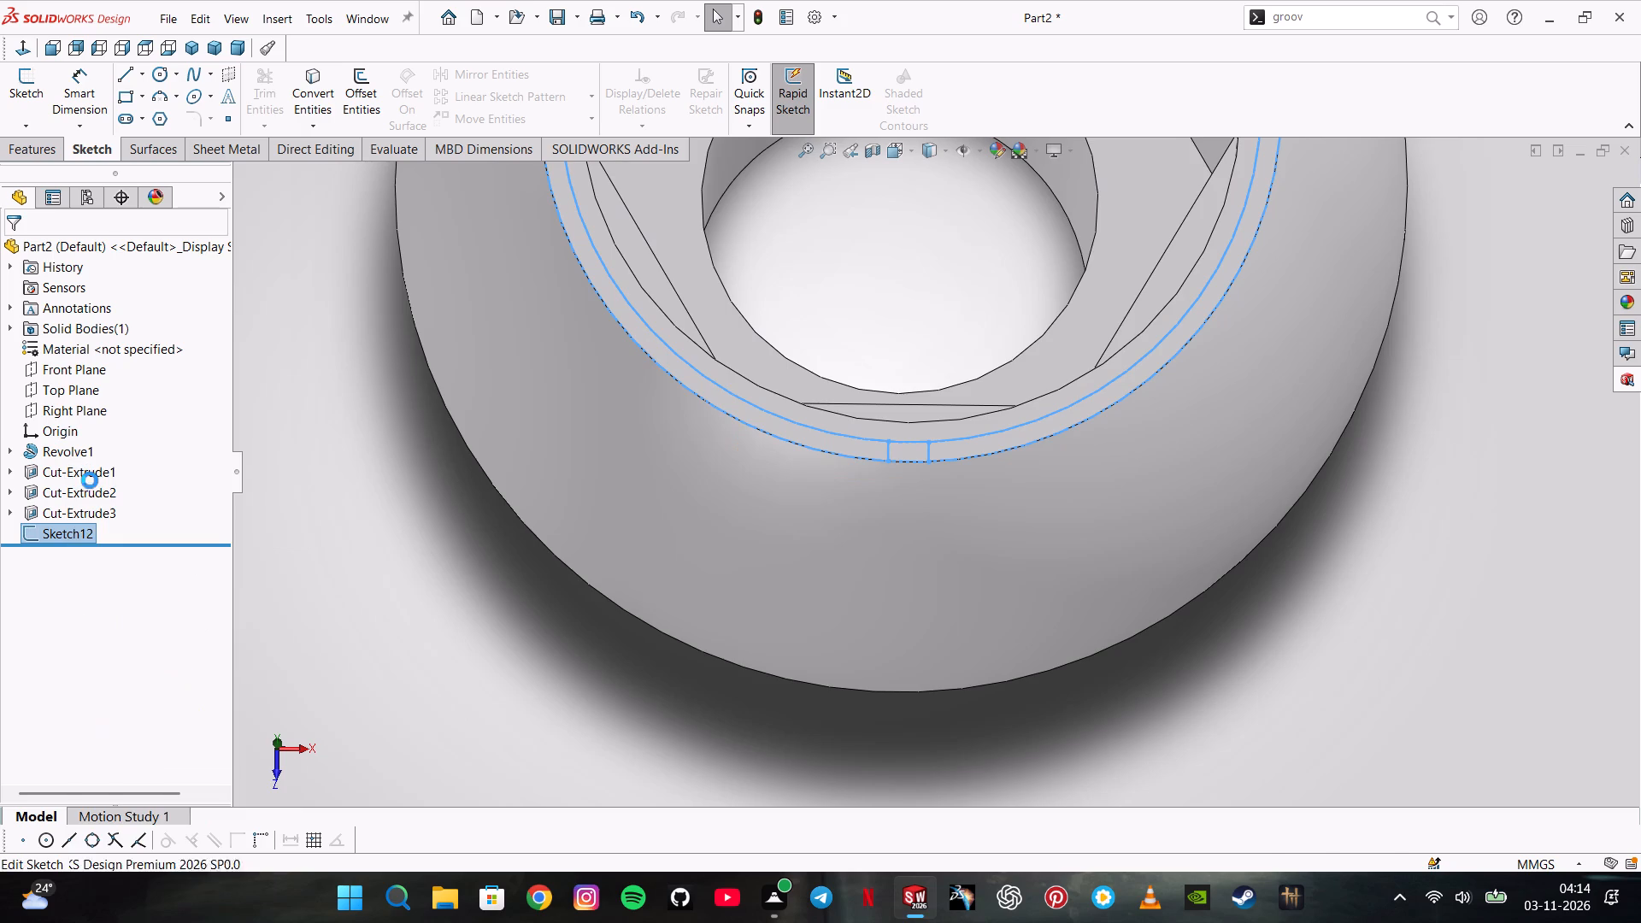
click(280, 91)
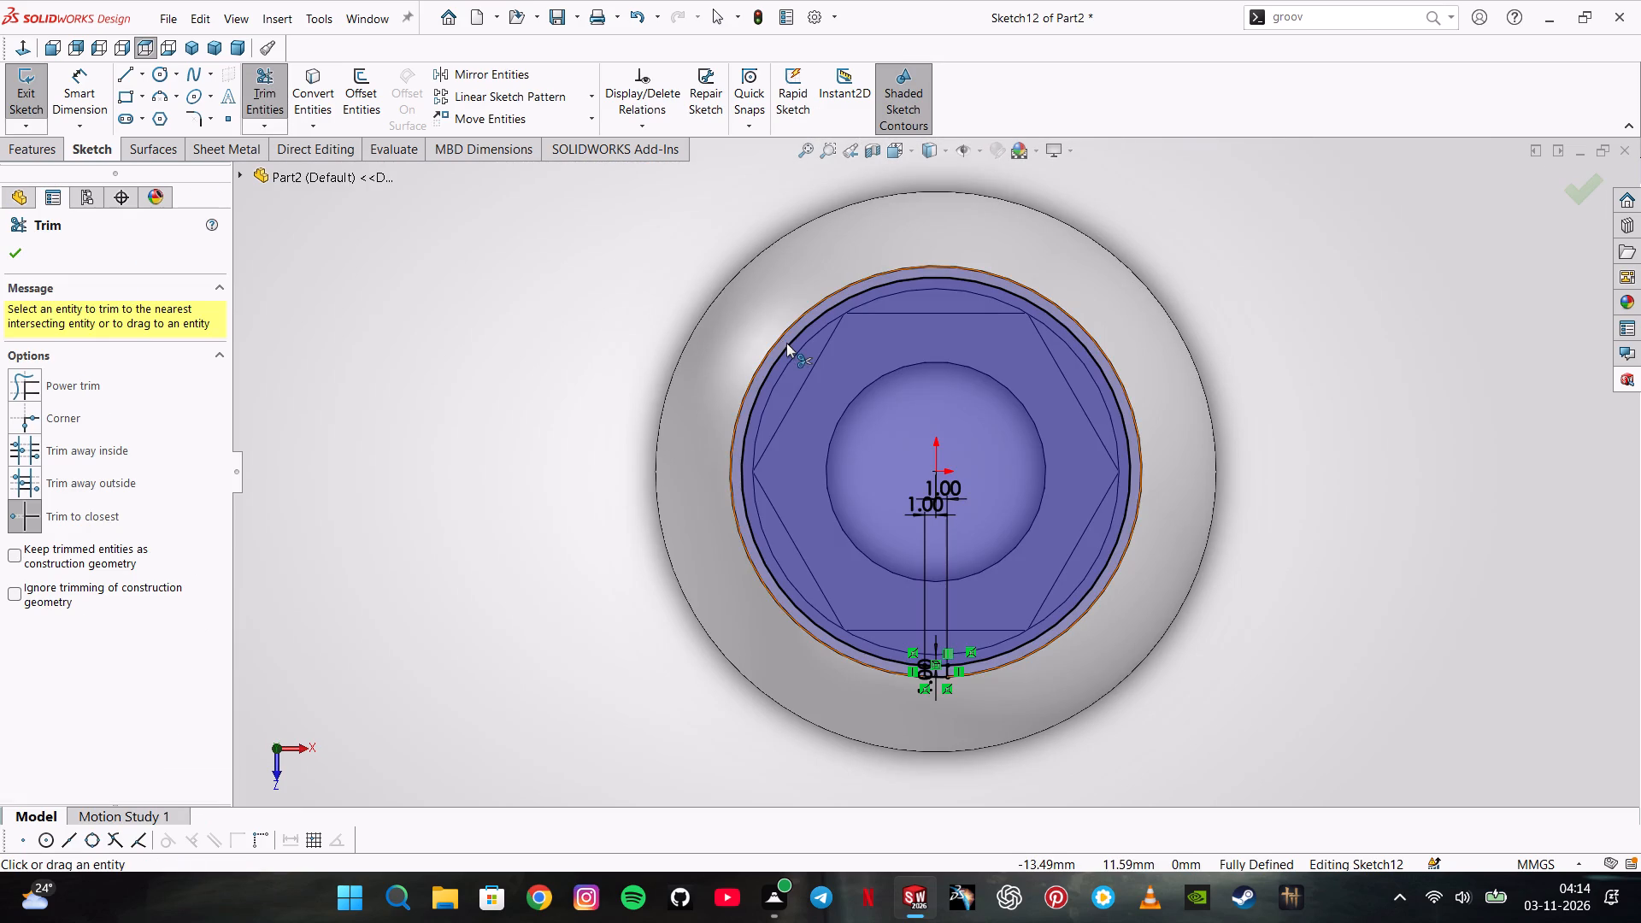
click(786, 343)
click(811, 302)
click(819, 303)
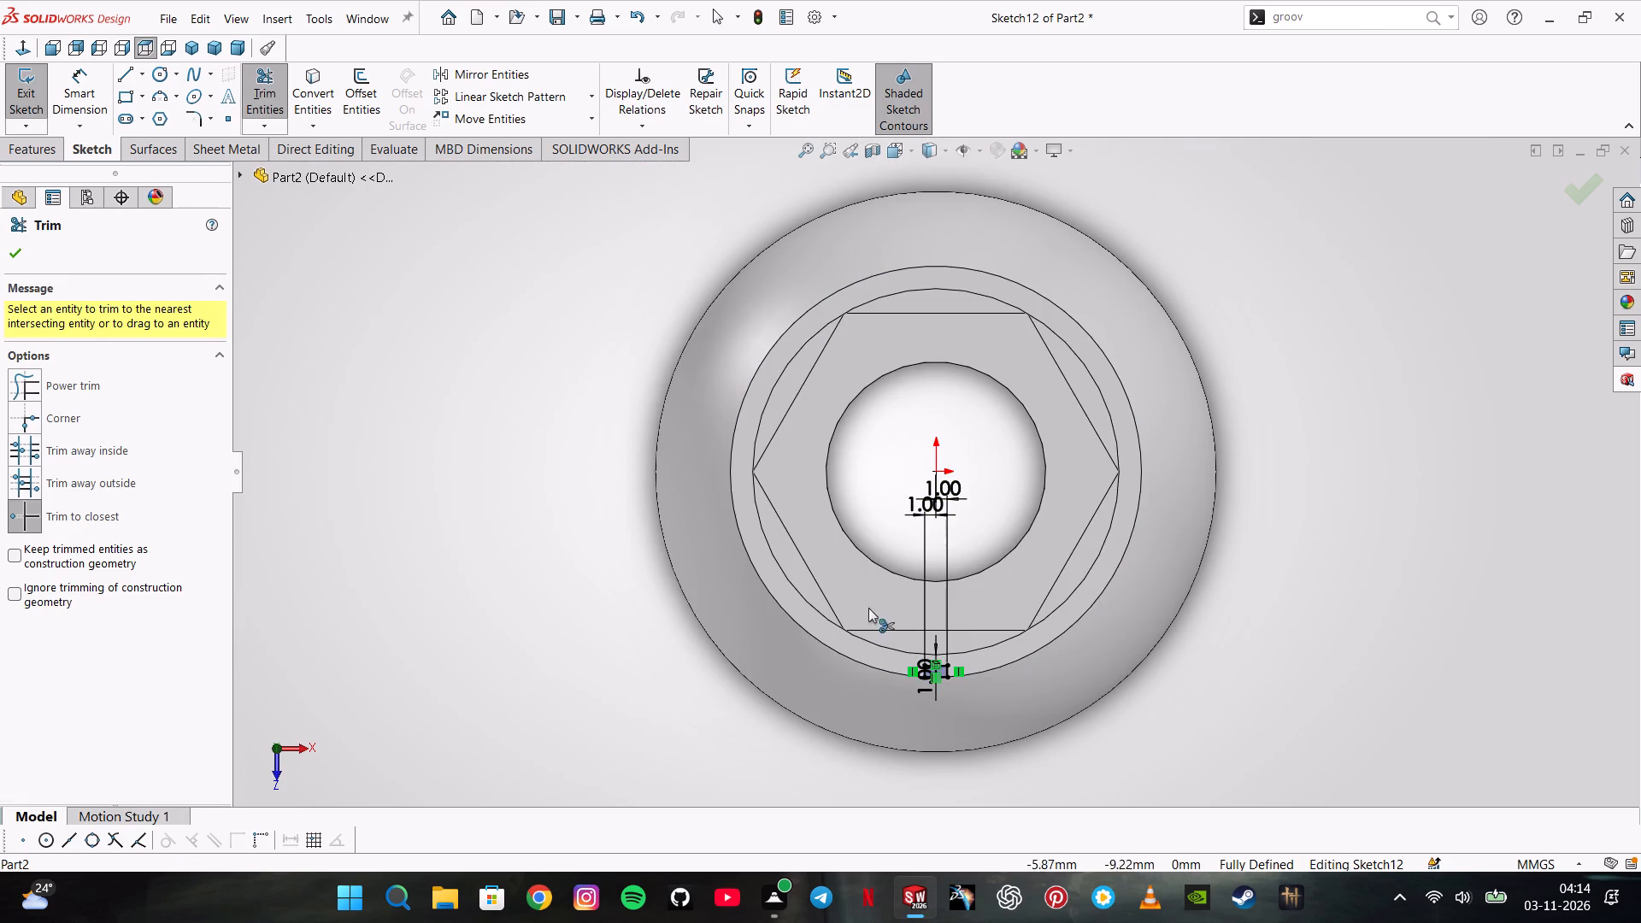
scroll(938, 692, down, 4)
scroll(956, 578, down, 3)
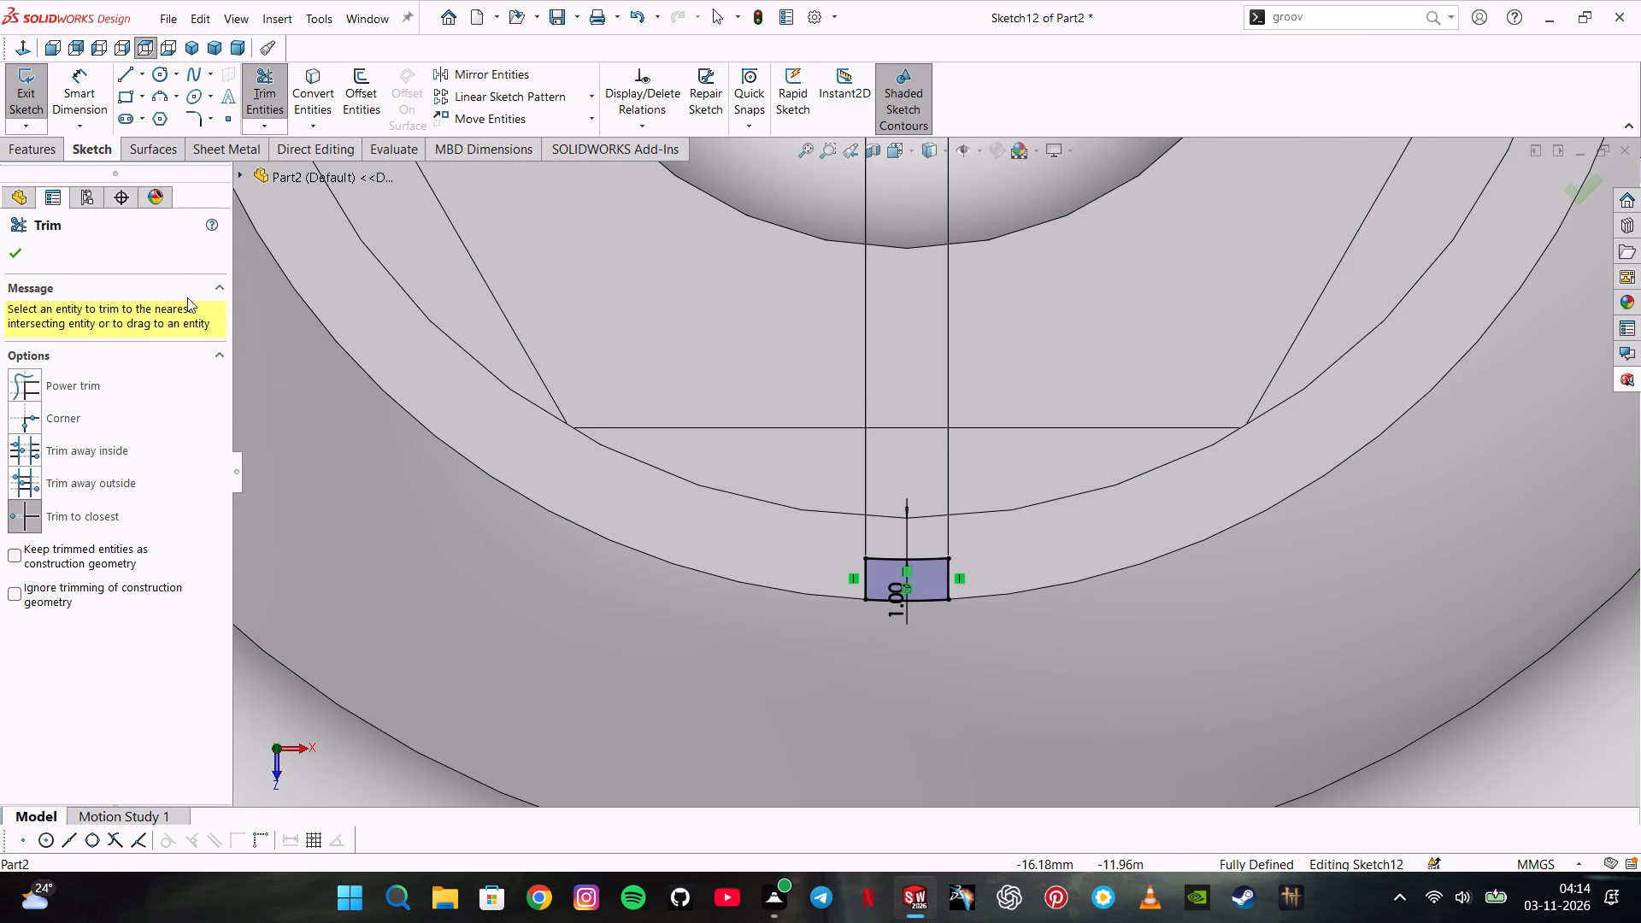
click(24, 138)
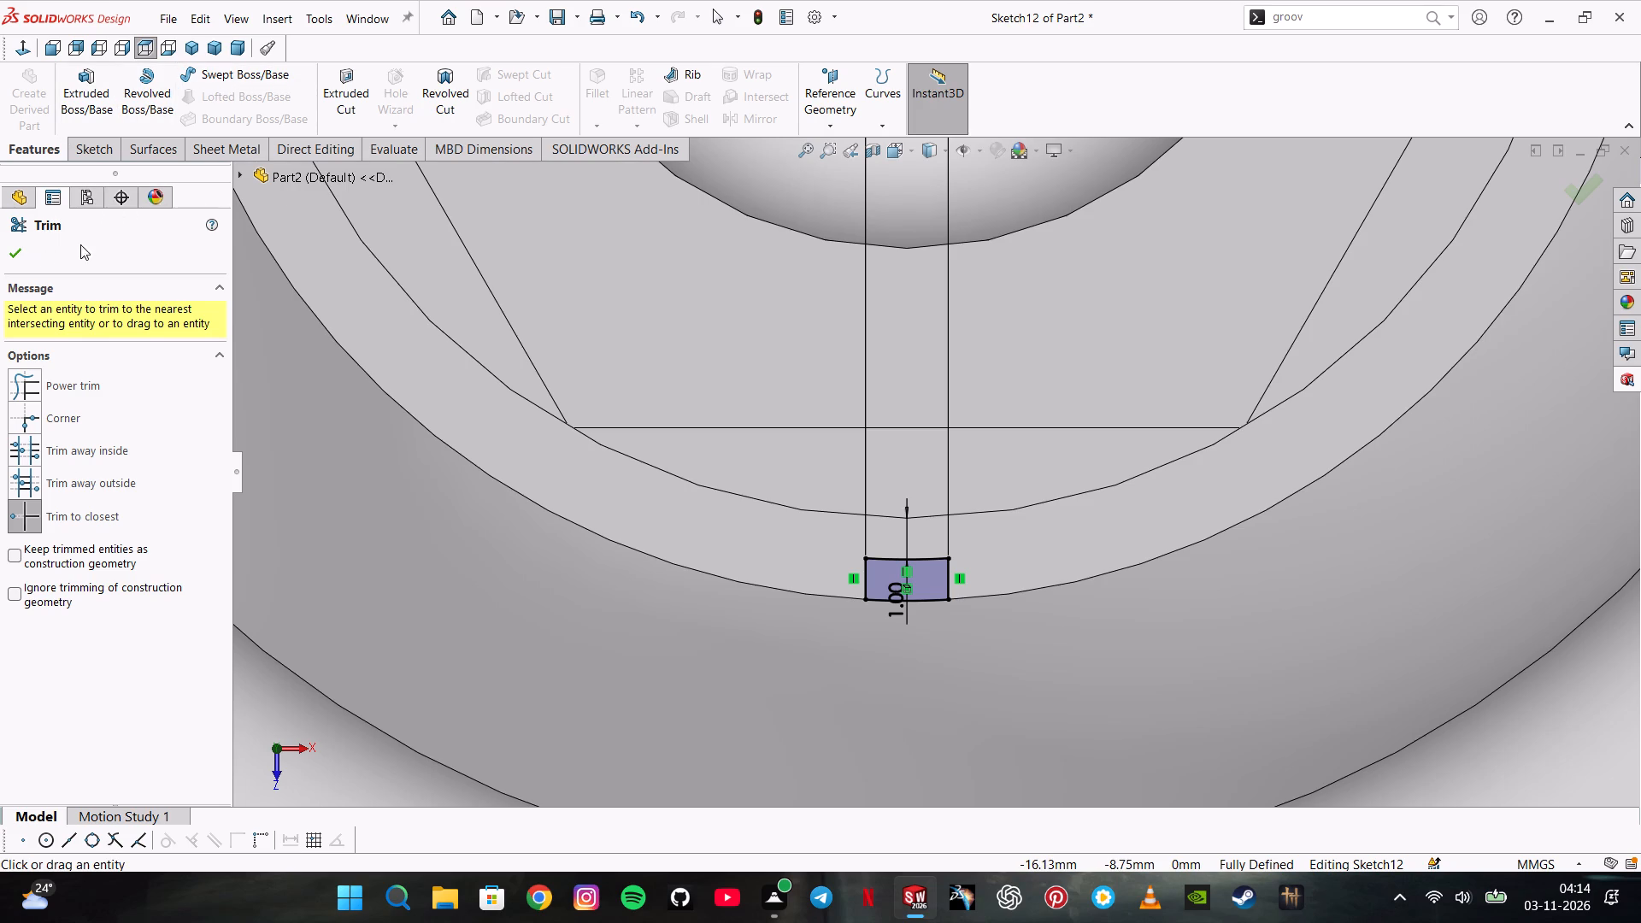
scroll(704, 338, up, 3)
middle_drag(890, 477, 929, 338)
scroll(929, 338, up, 3)
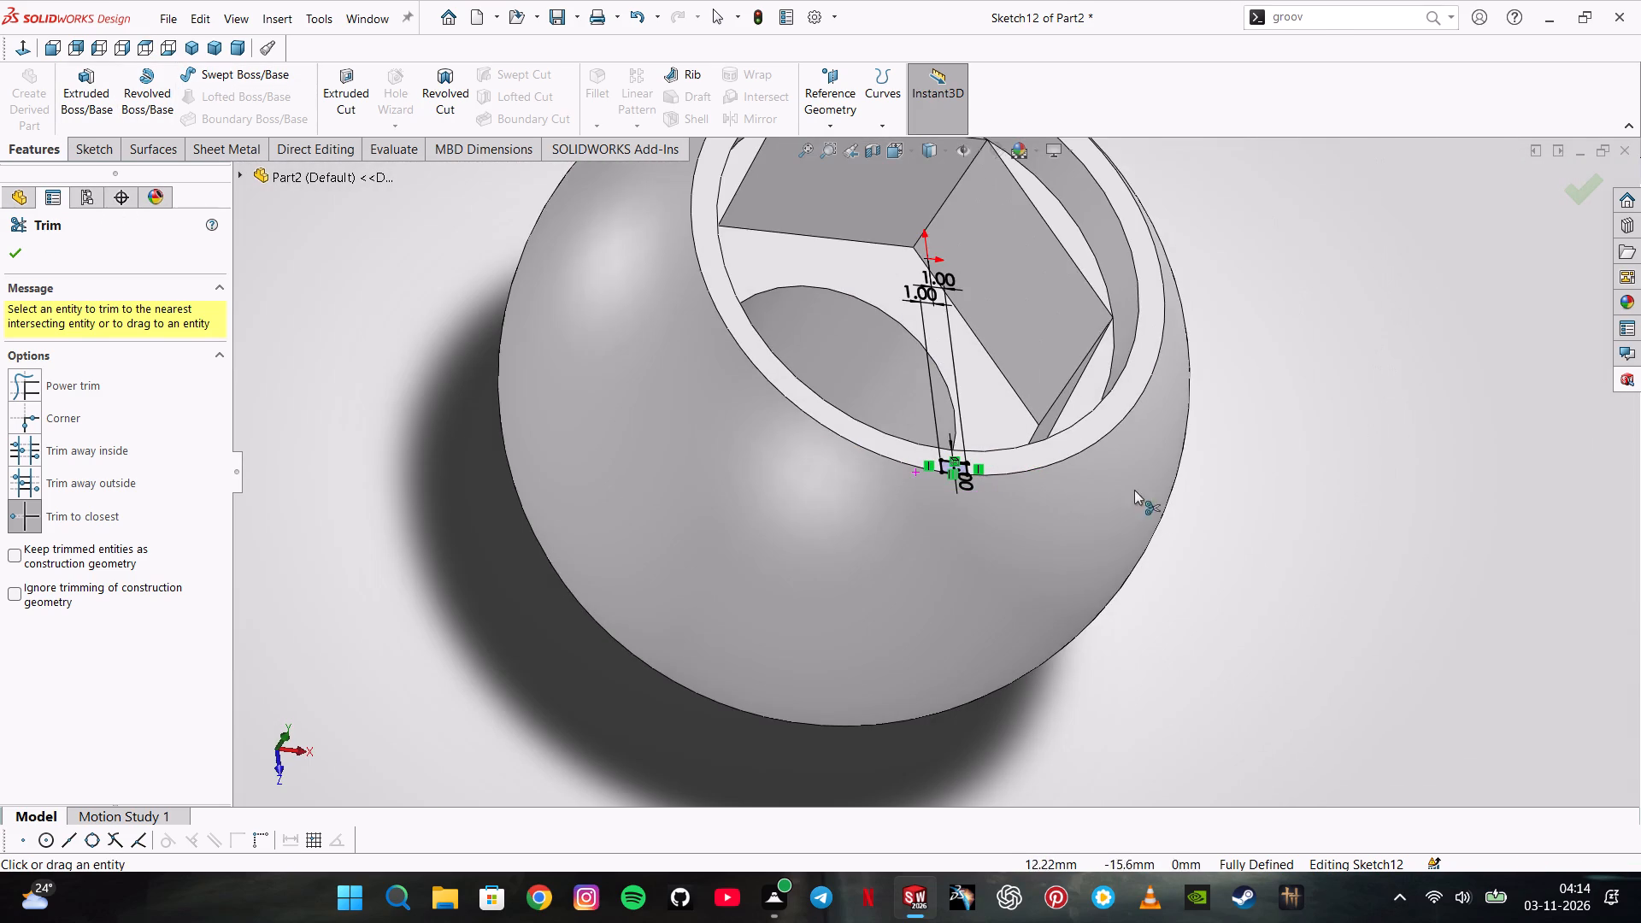
middle_drag(1132, 511, 1100, 472)
click(14, 247)
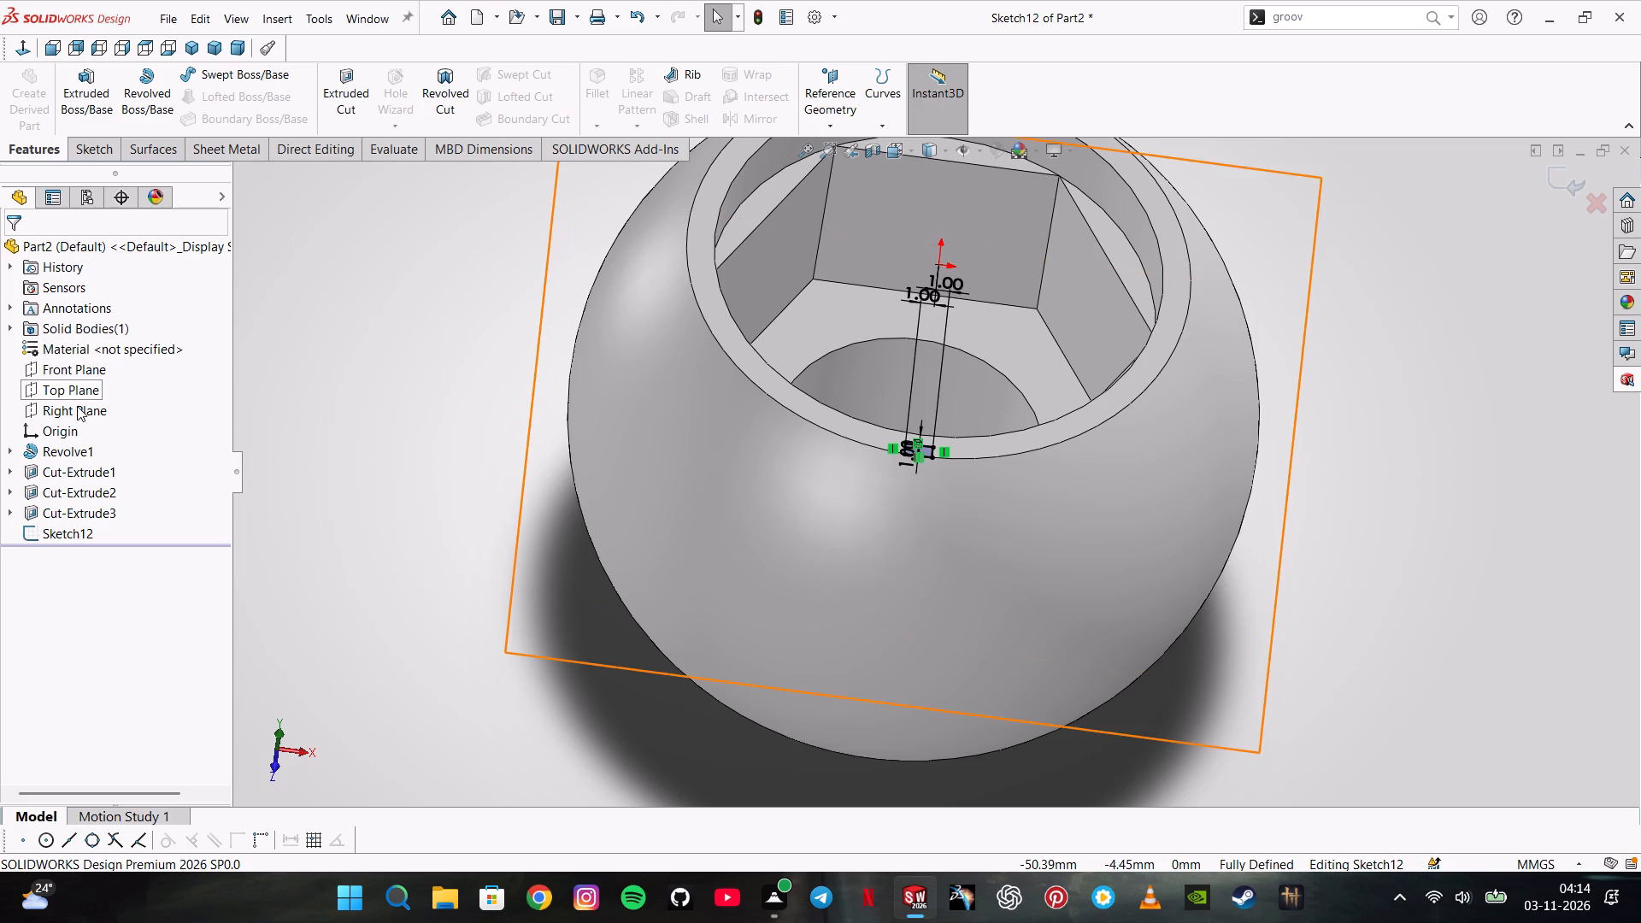
Start a sketch on the Right Plane and draw a 25 mm radius circle centred on the origin.
click(77, 406)
click(94, 380)
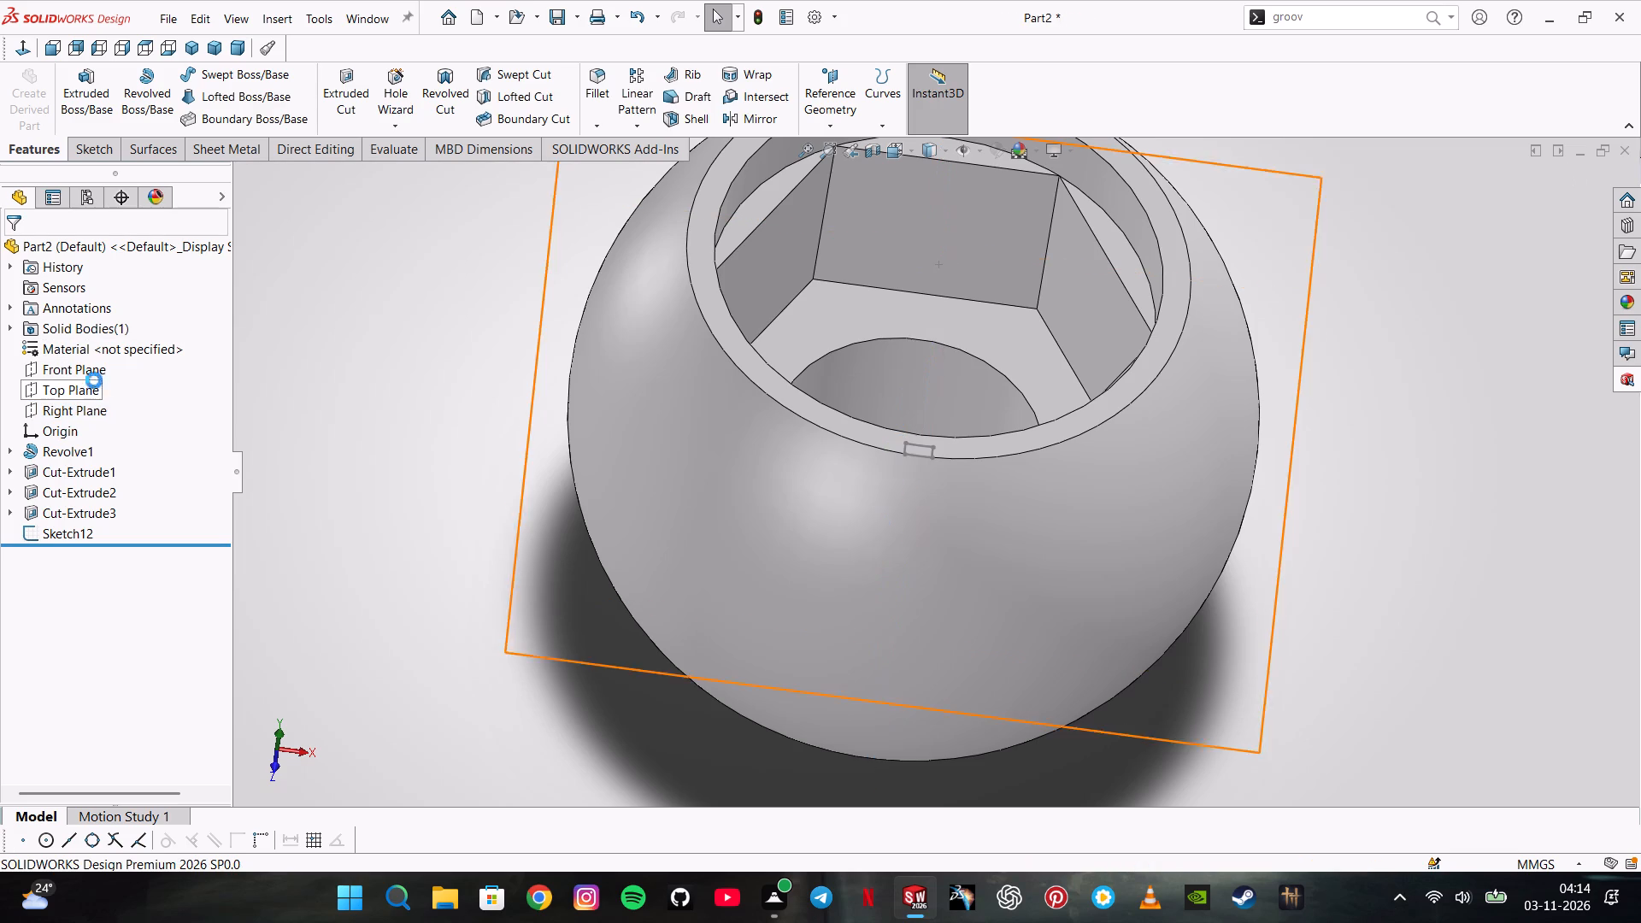
click(79, 401)
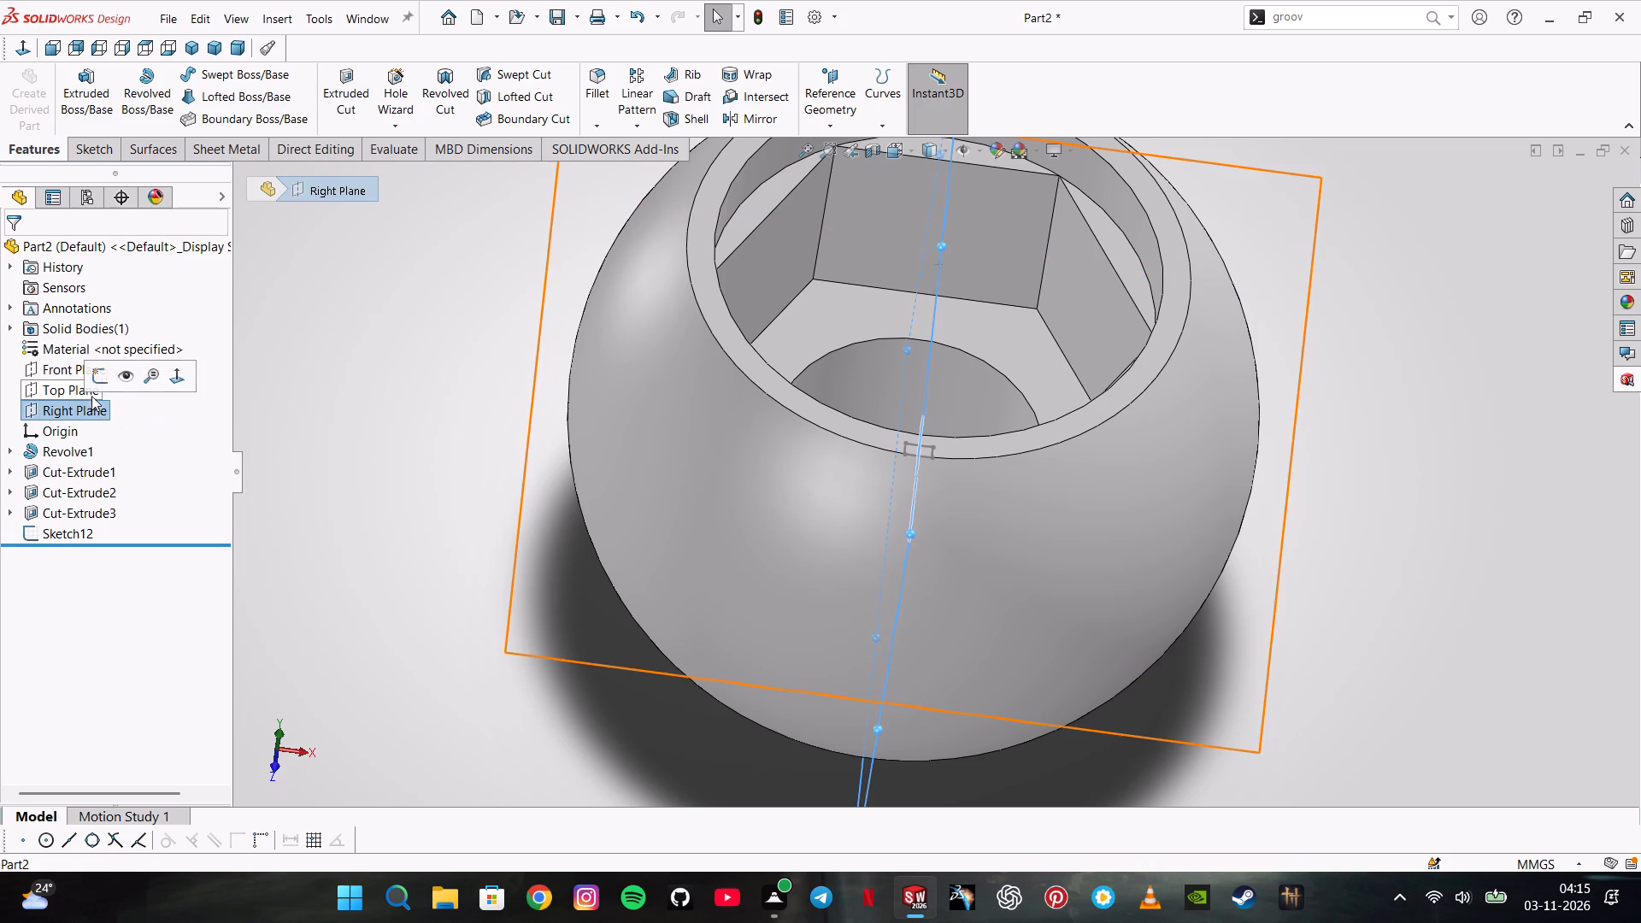
click(103, 385)
click(160, 74)
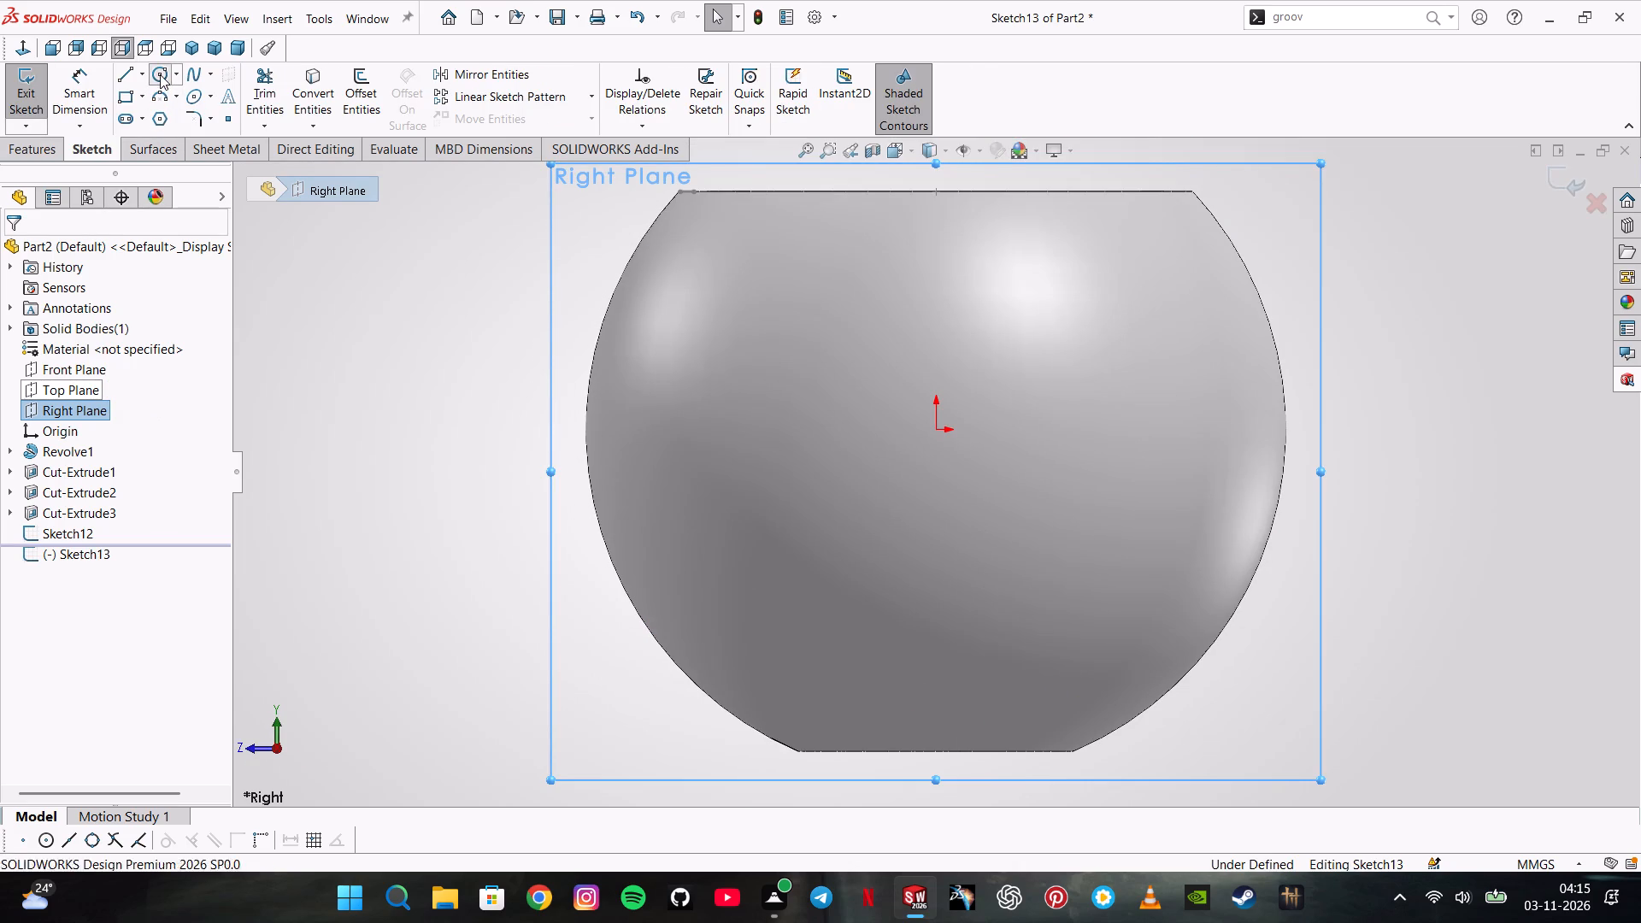
click(936, 426)
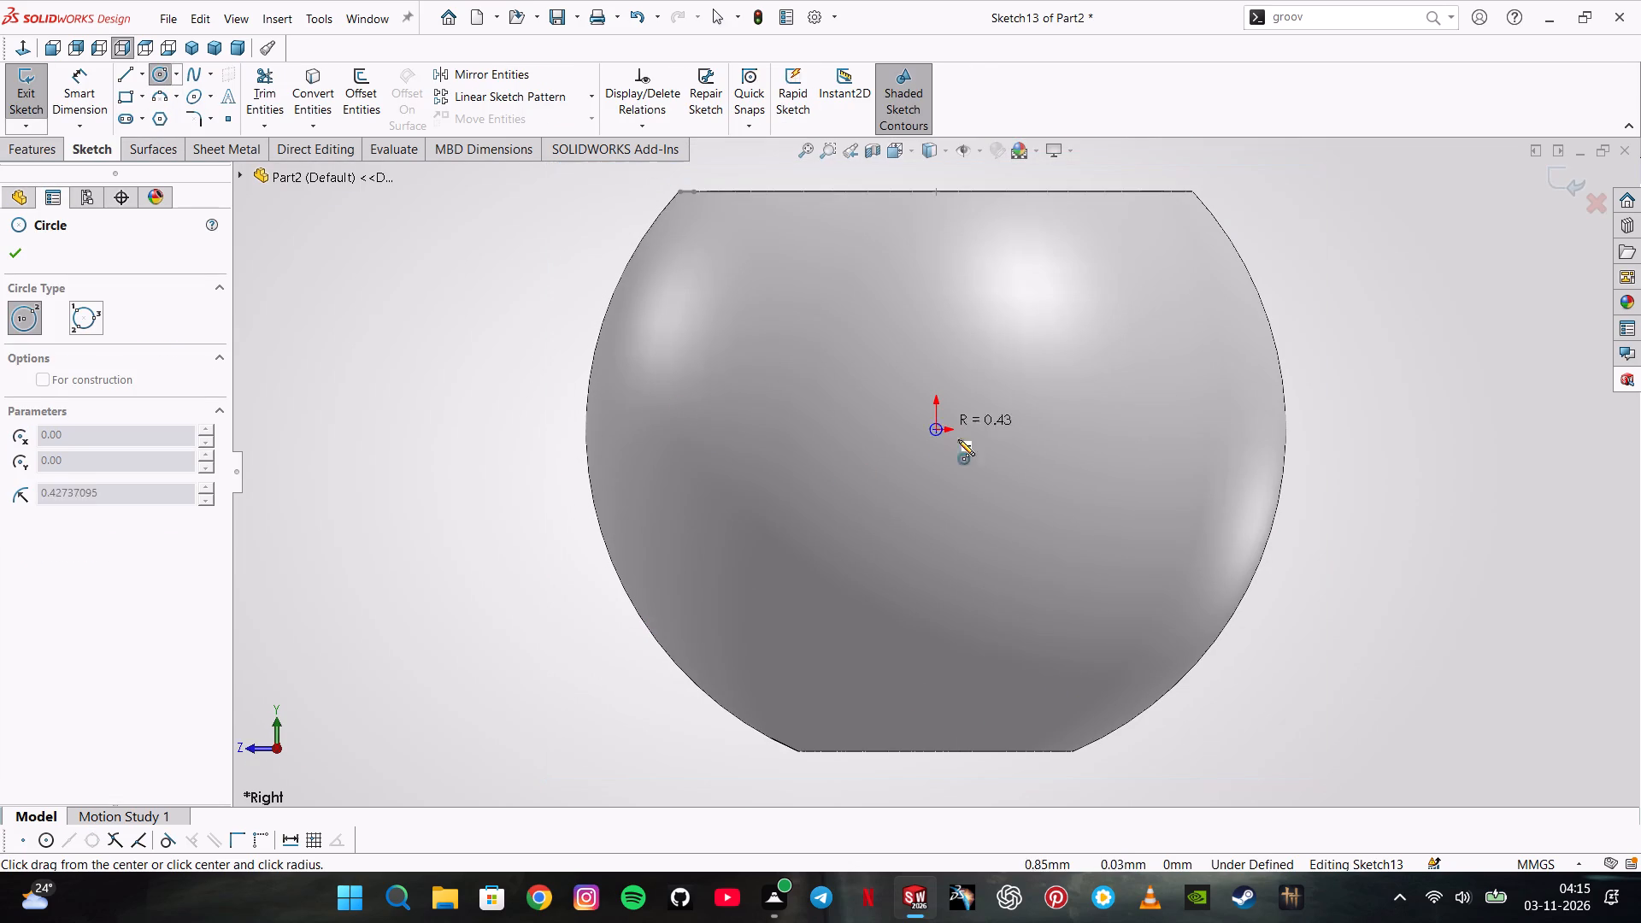
click(1289, 466)
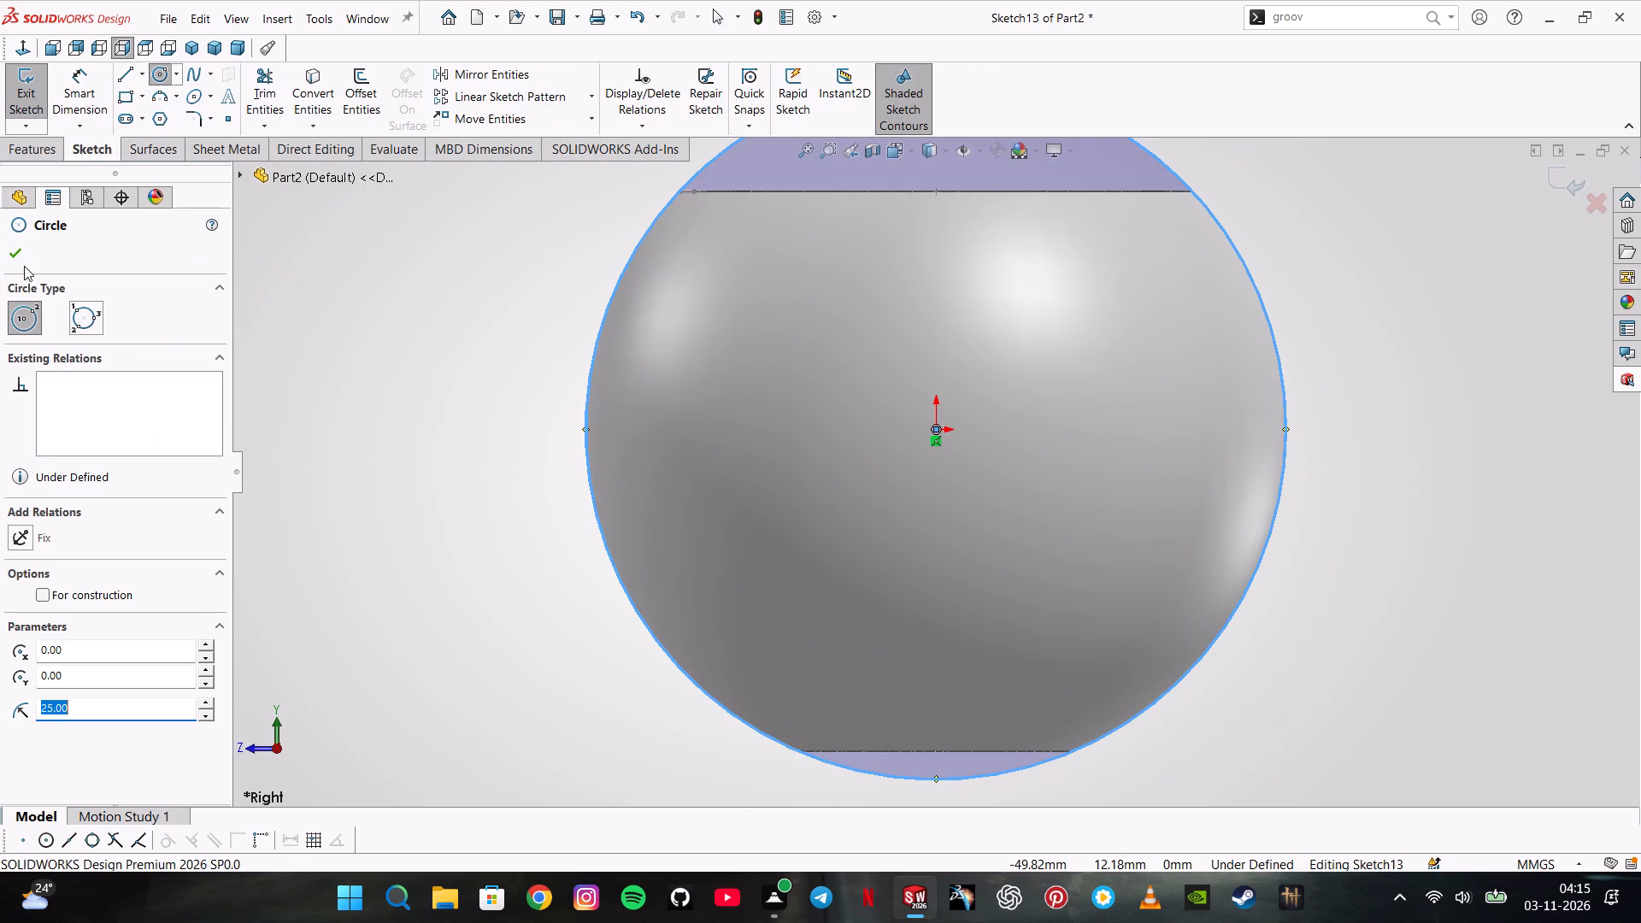
click(21, 255)
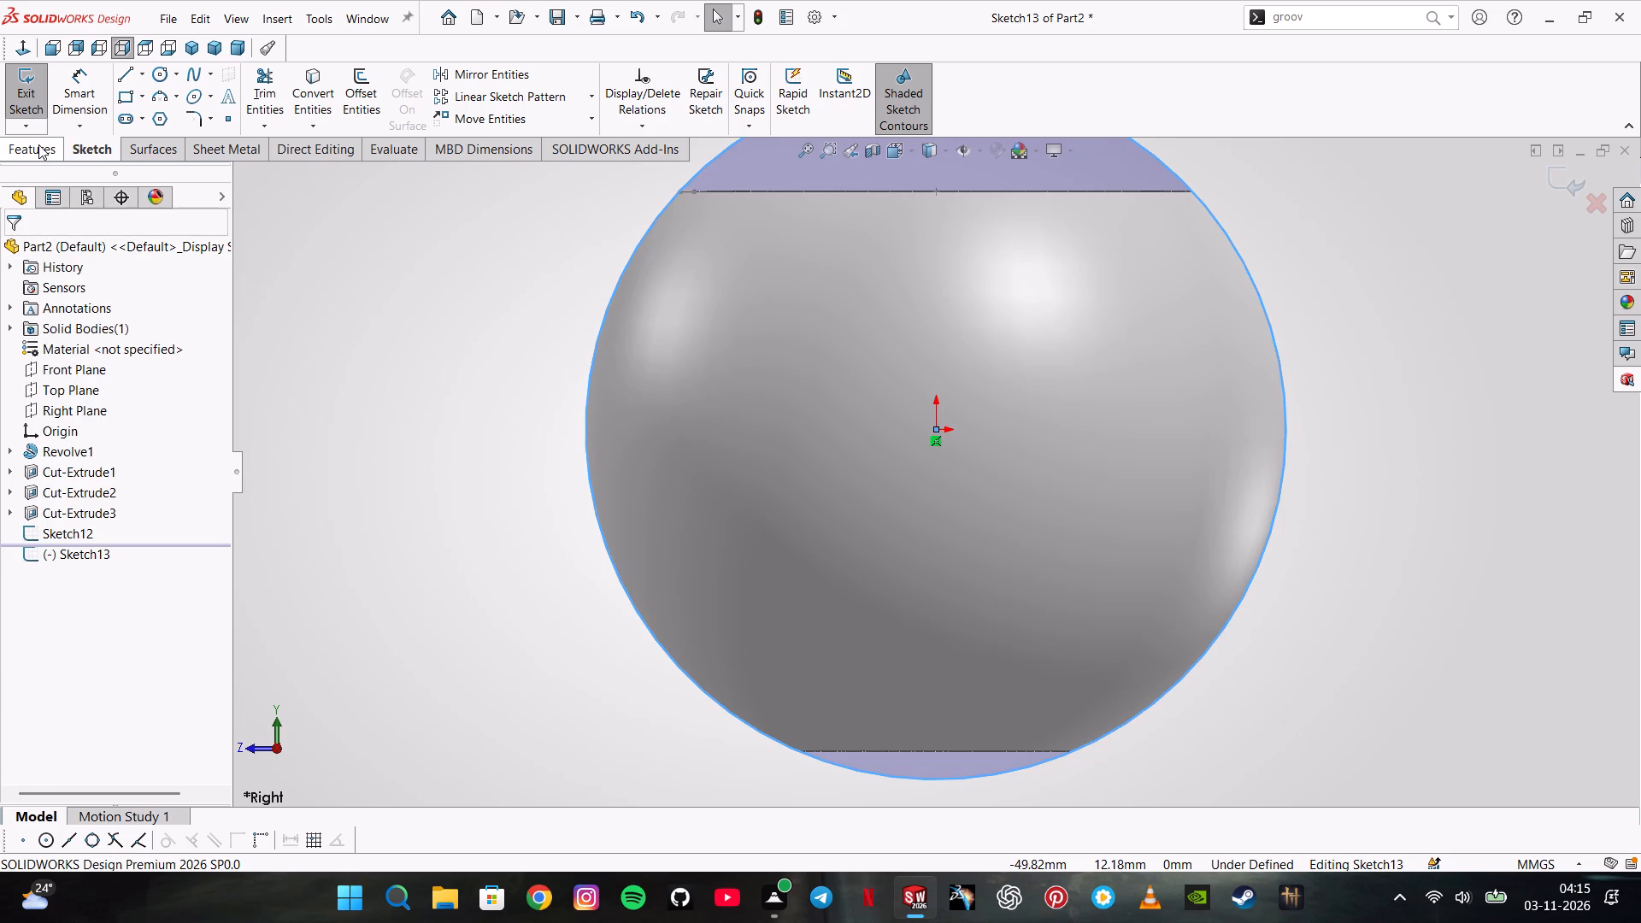
Draw a vertical line through the origin joining the circle's top and bottom points.
click(130, 78)
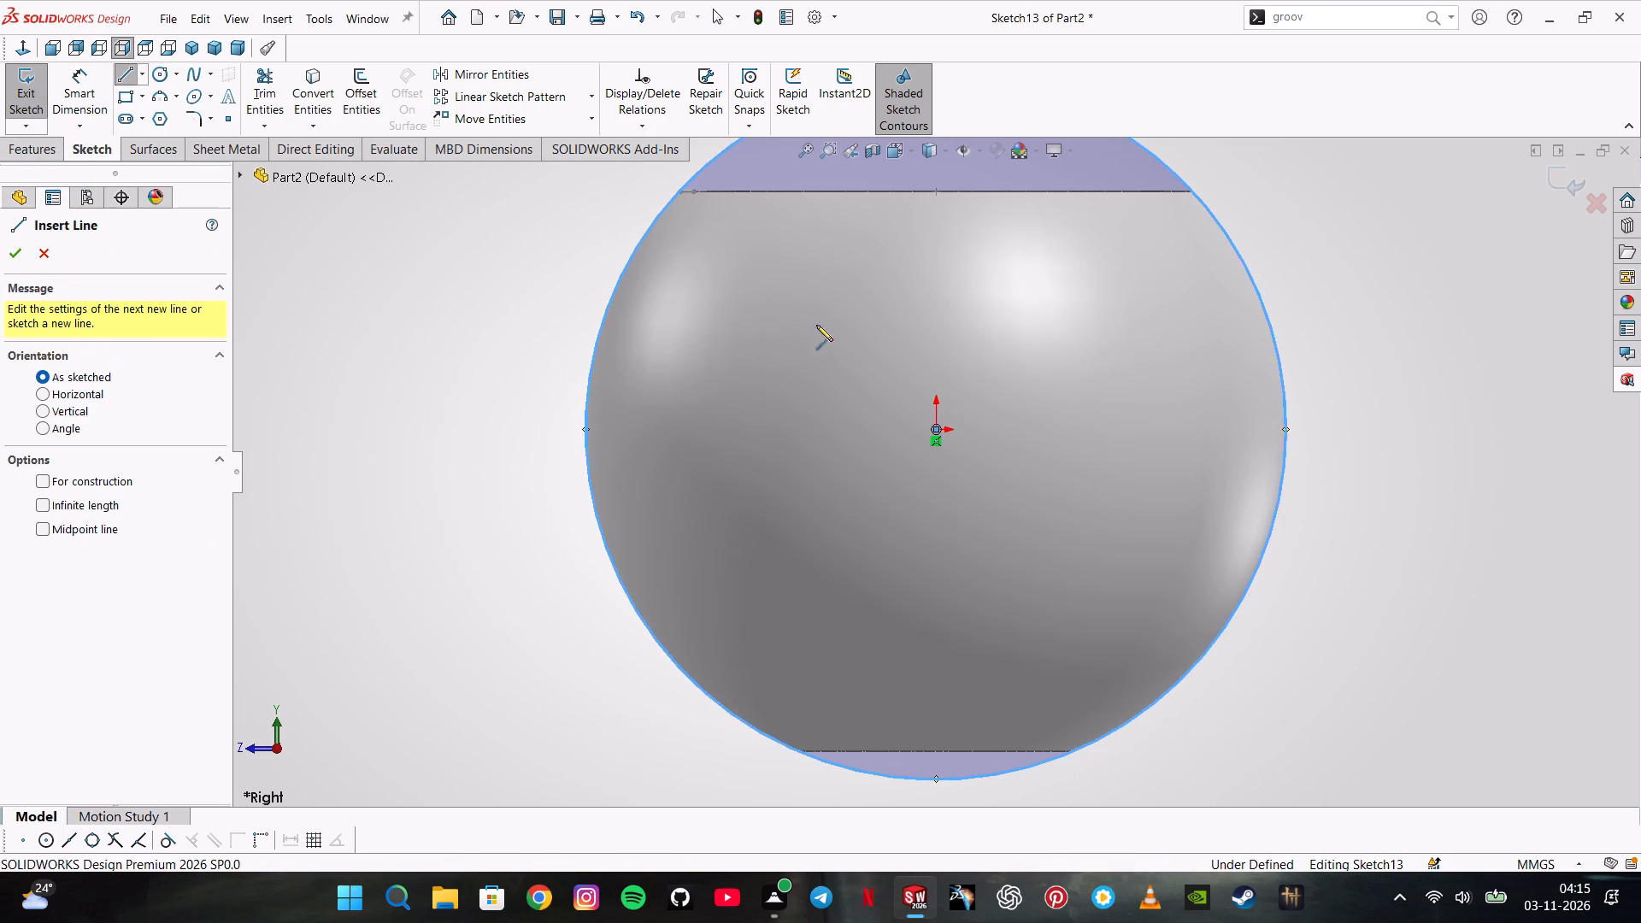
scroll(944, 357, up, 3)
click(938, 245)
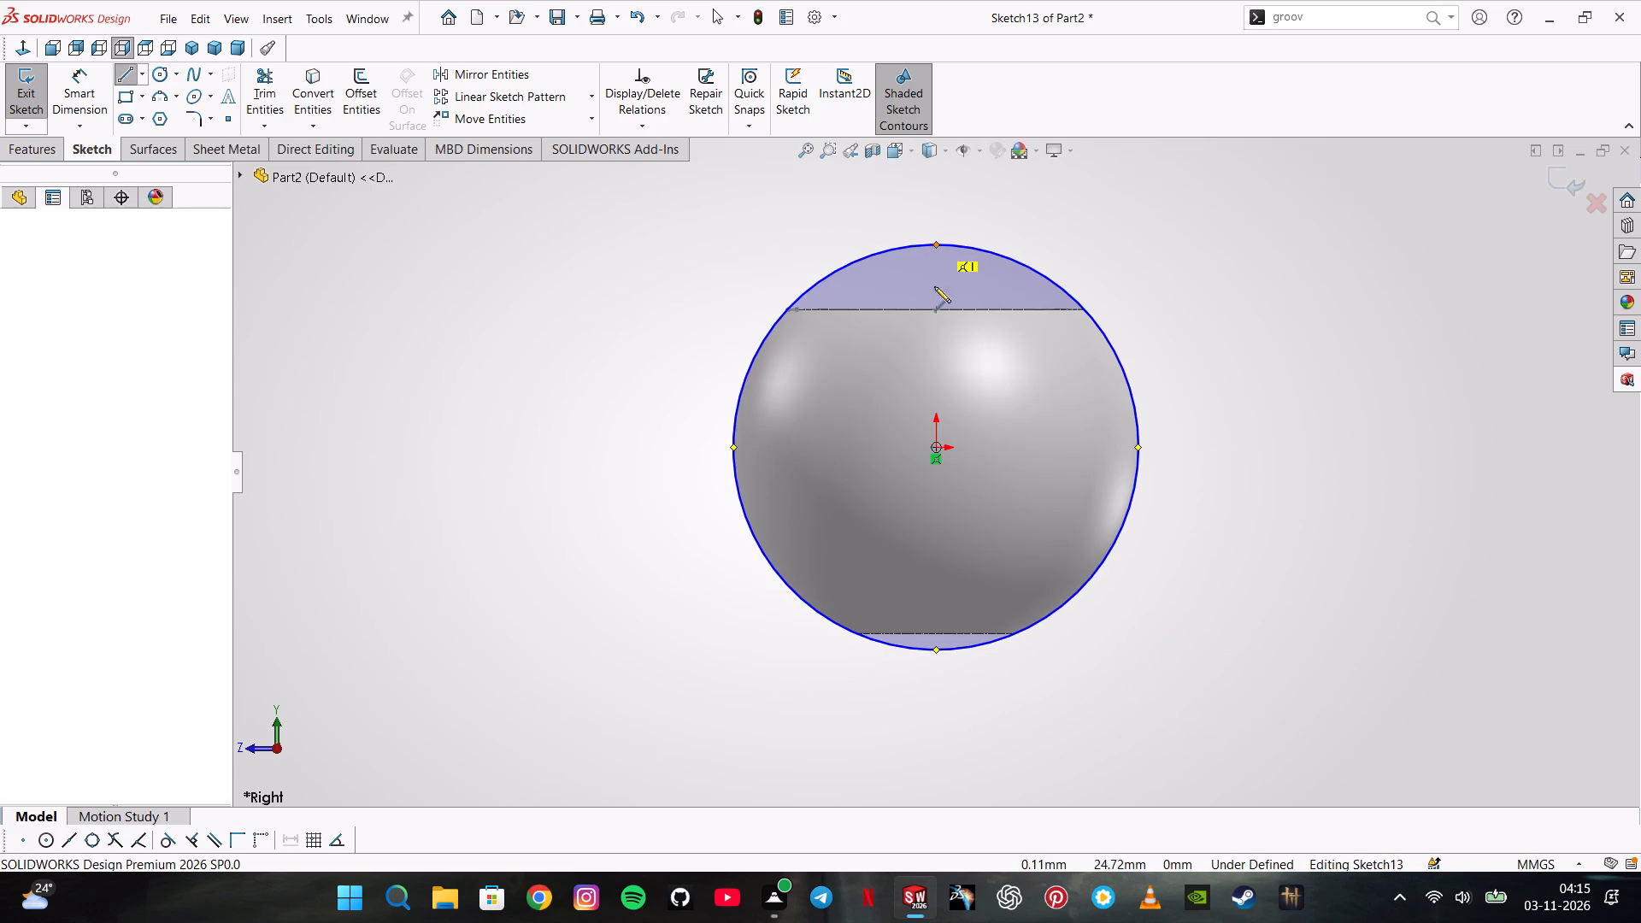
click(934, 650)
triple_click(844, 705)
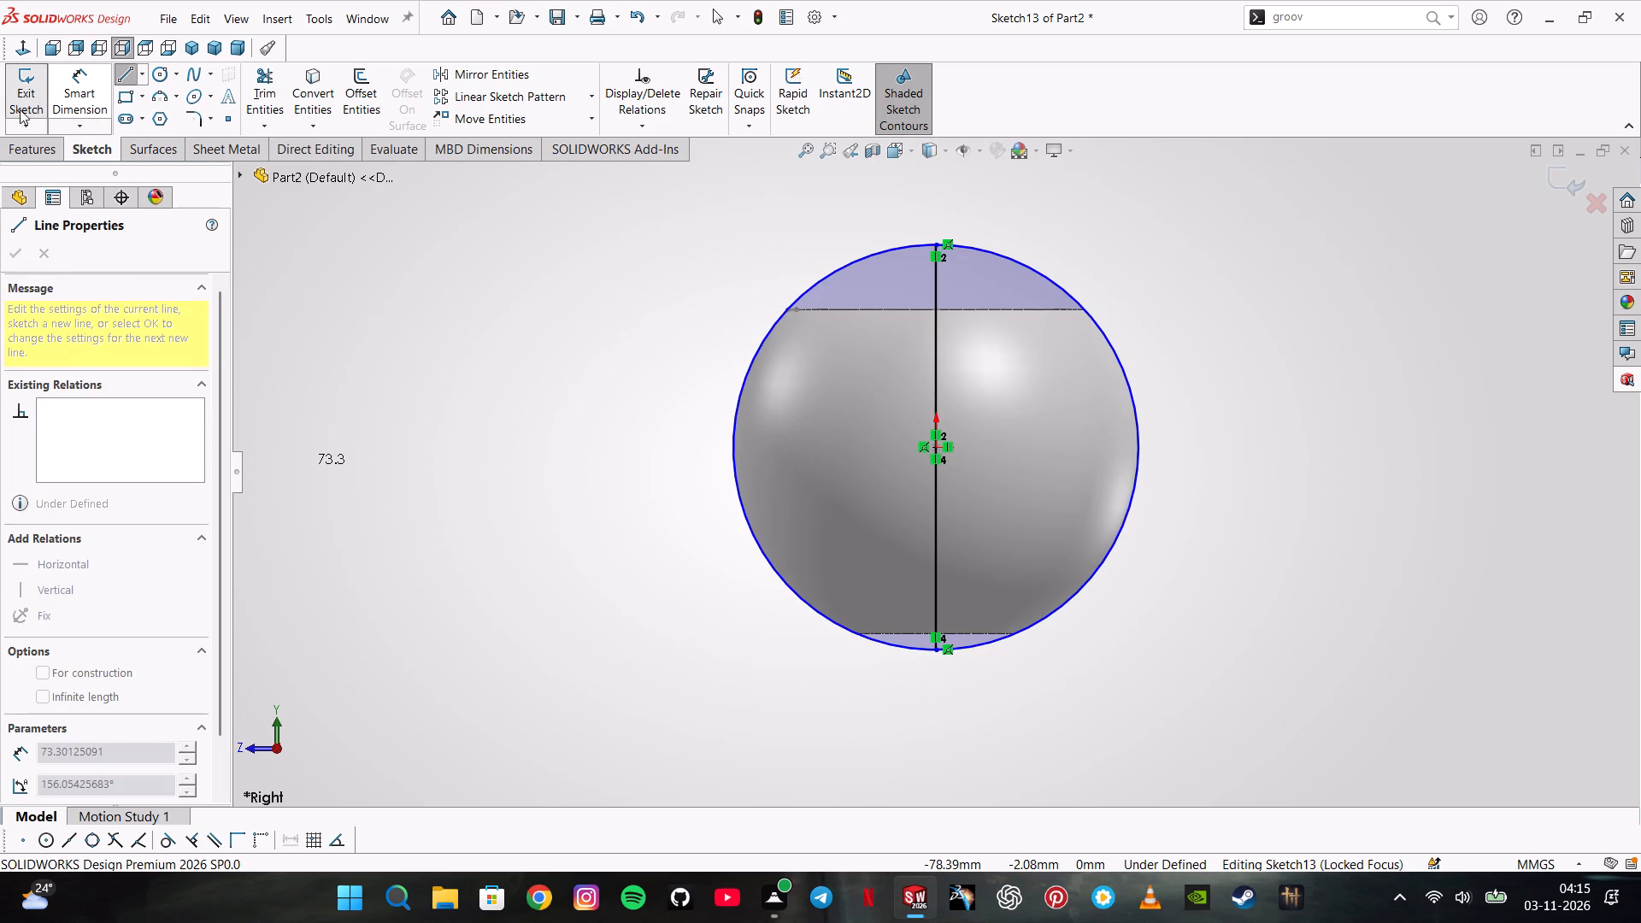
Trim away the circle's negative Z half and the vertical line, leaving a semicircular path, and exit the sketch.
click(268, 83)
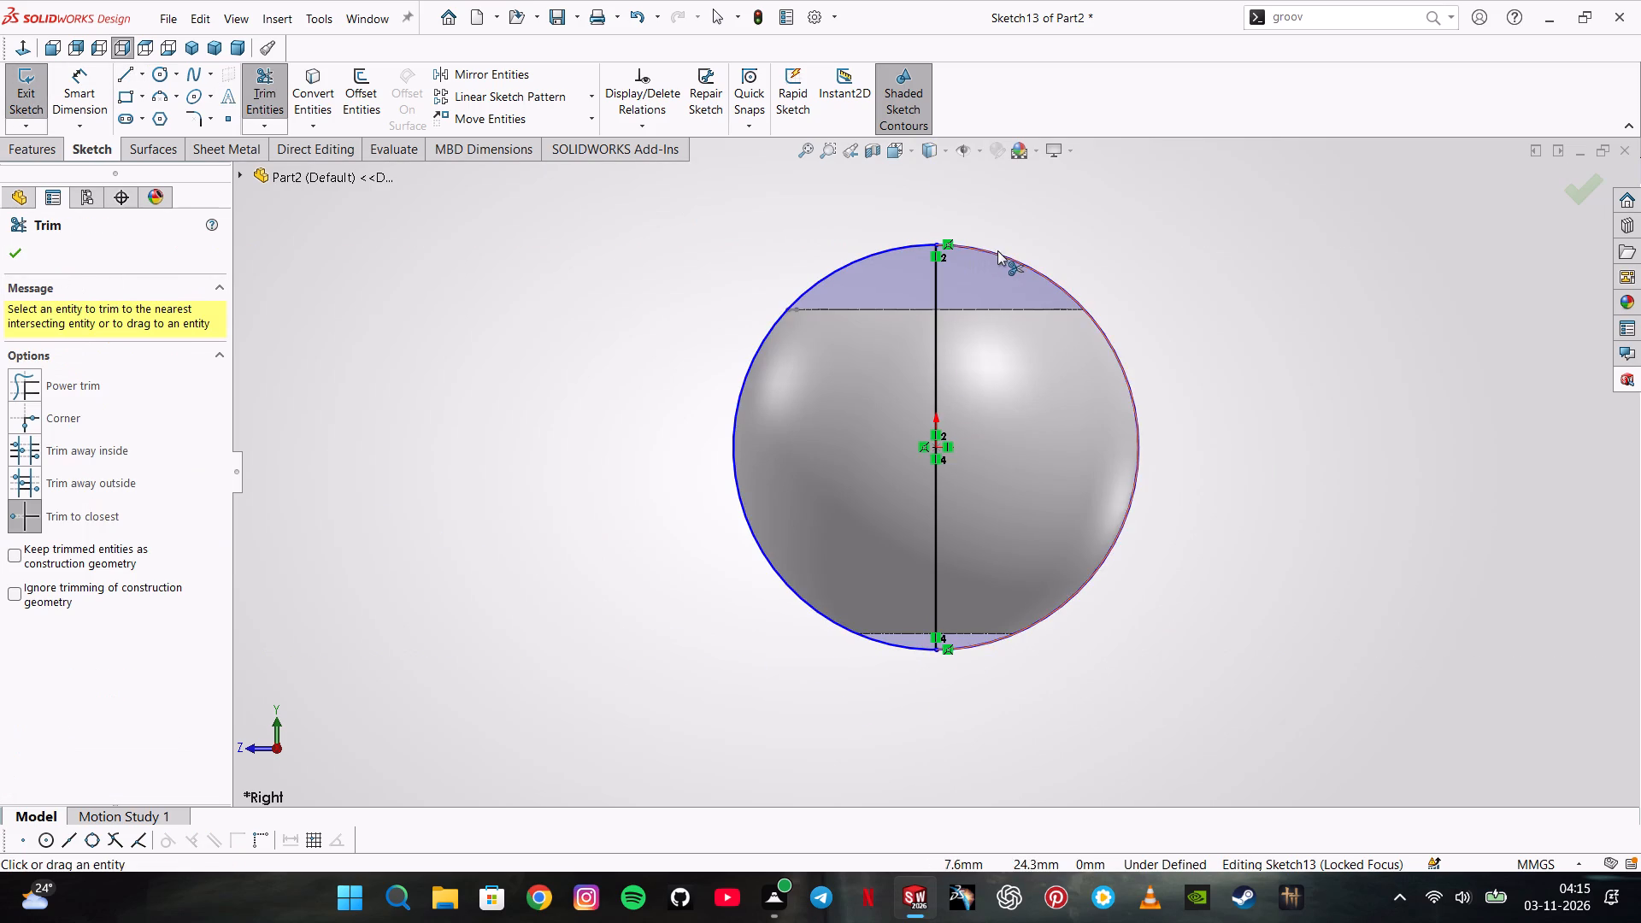
click(997, 250)
click(938, 300)
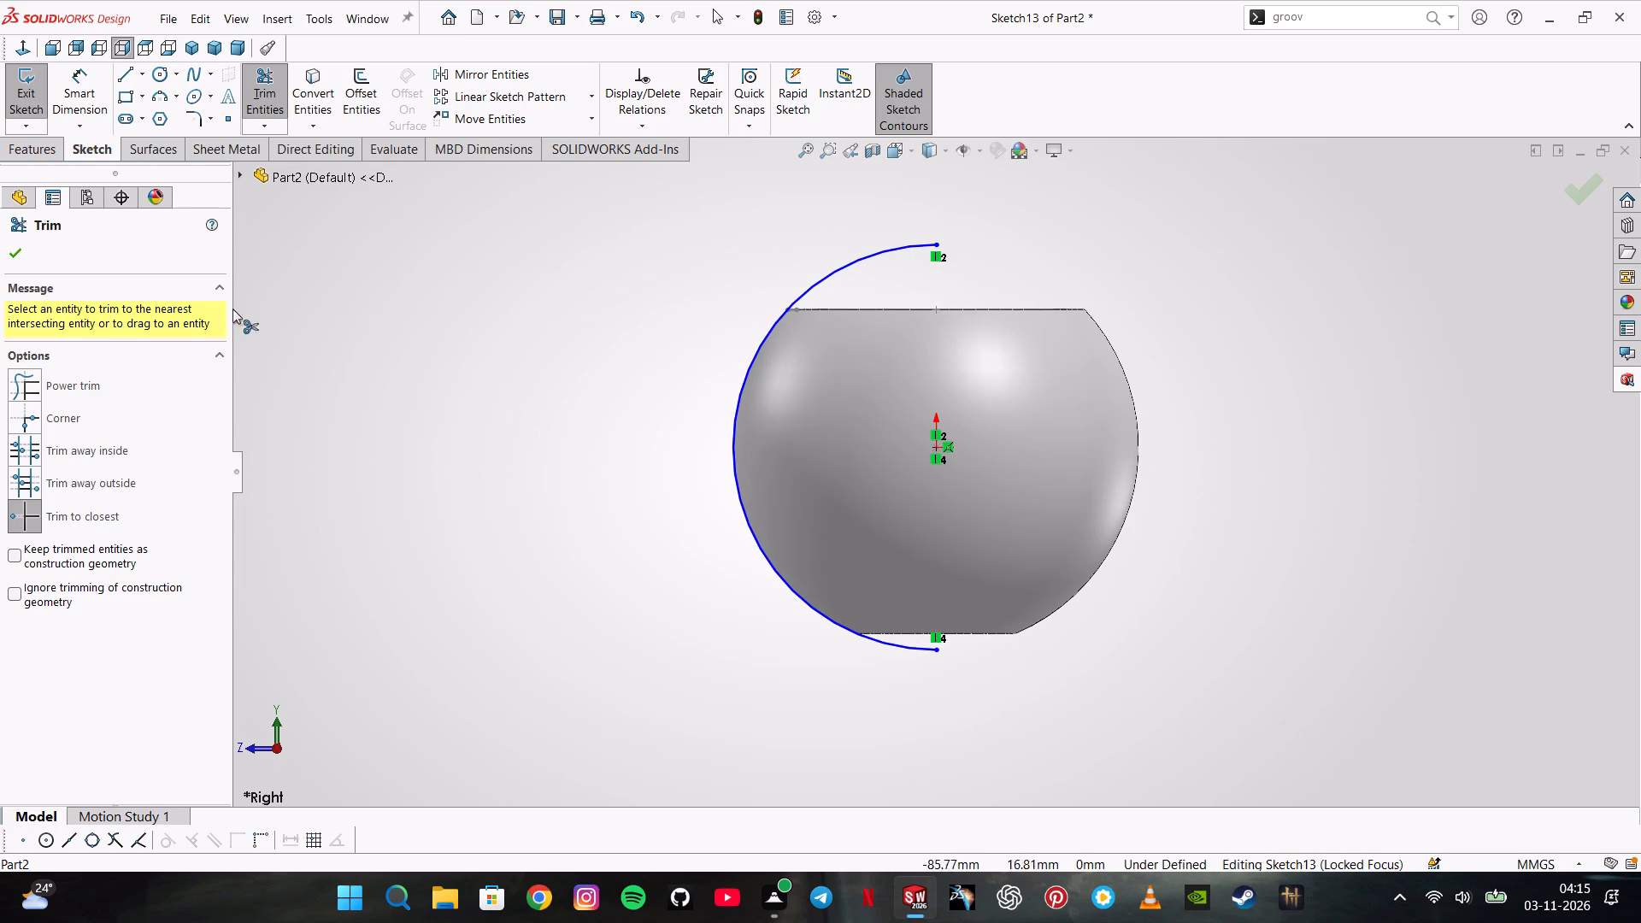
click(26, 252)
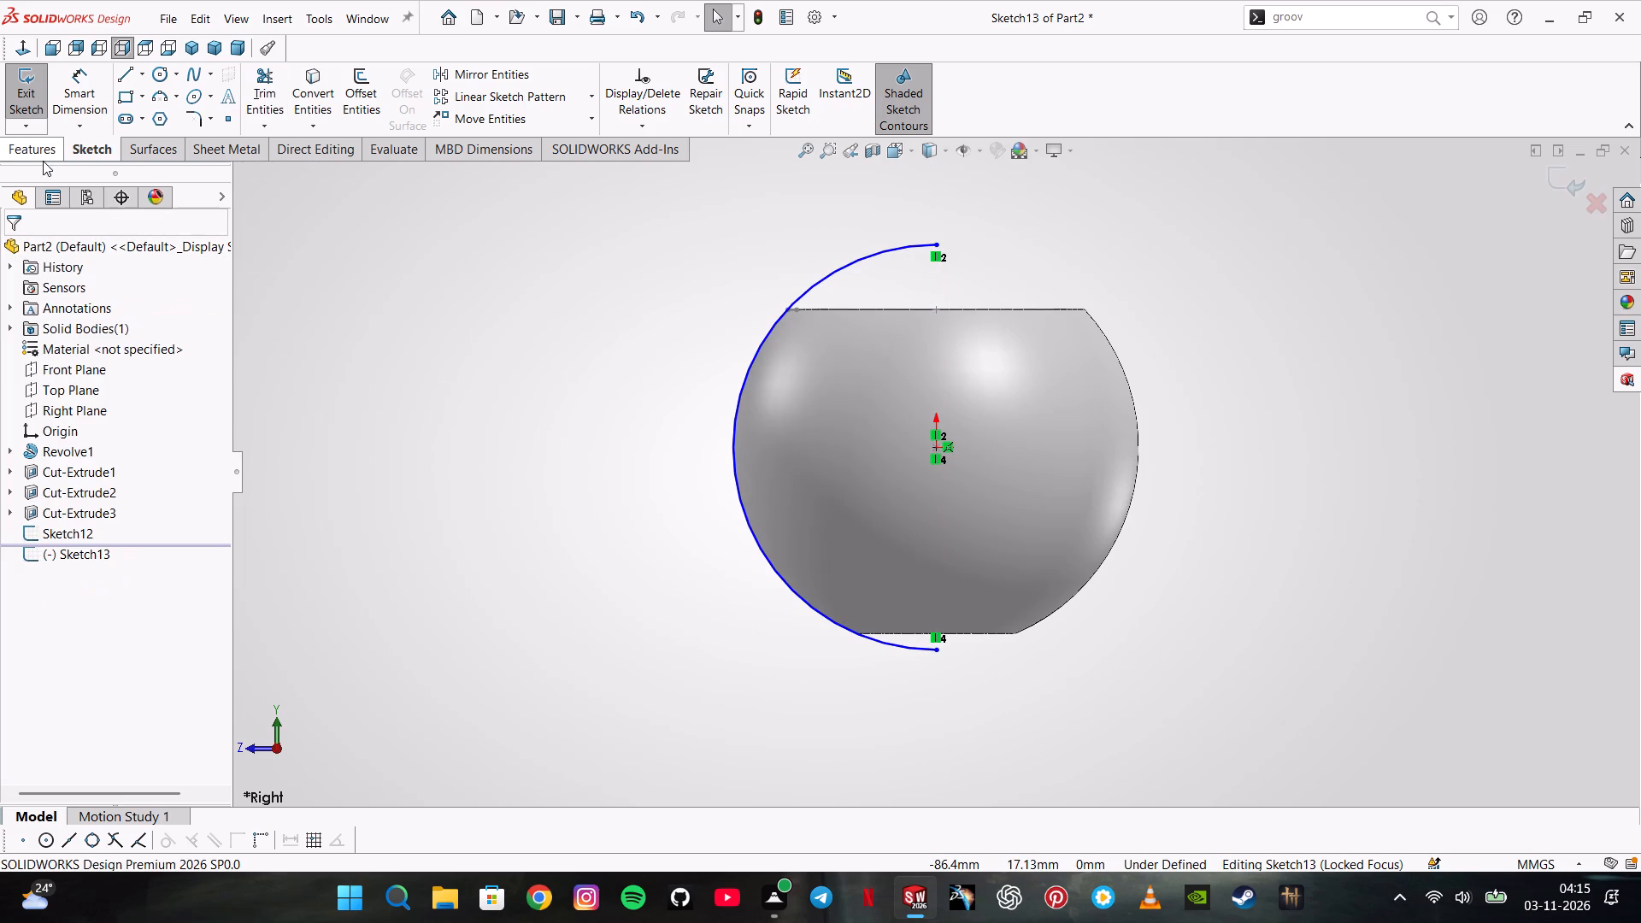
click(24, 100)
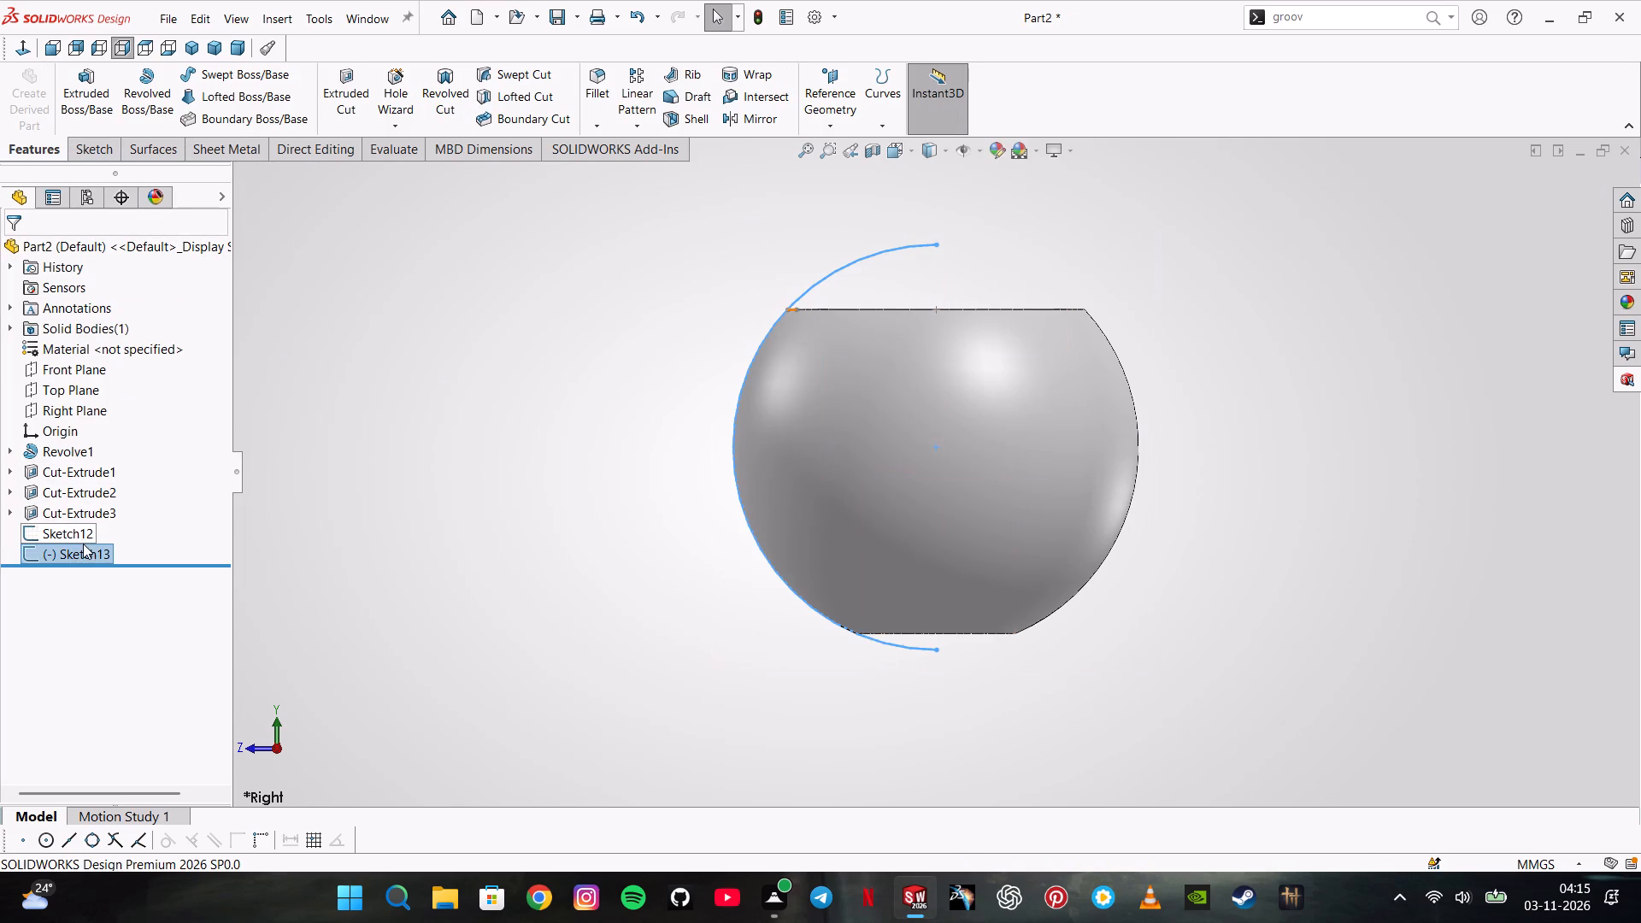
Reorder the semicircular path sketch above Sketch12, the groove profile, in the feature tree.
drag(87, 556, 97, 516)
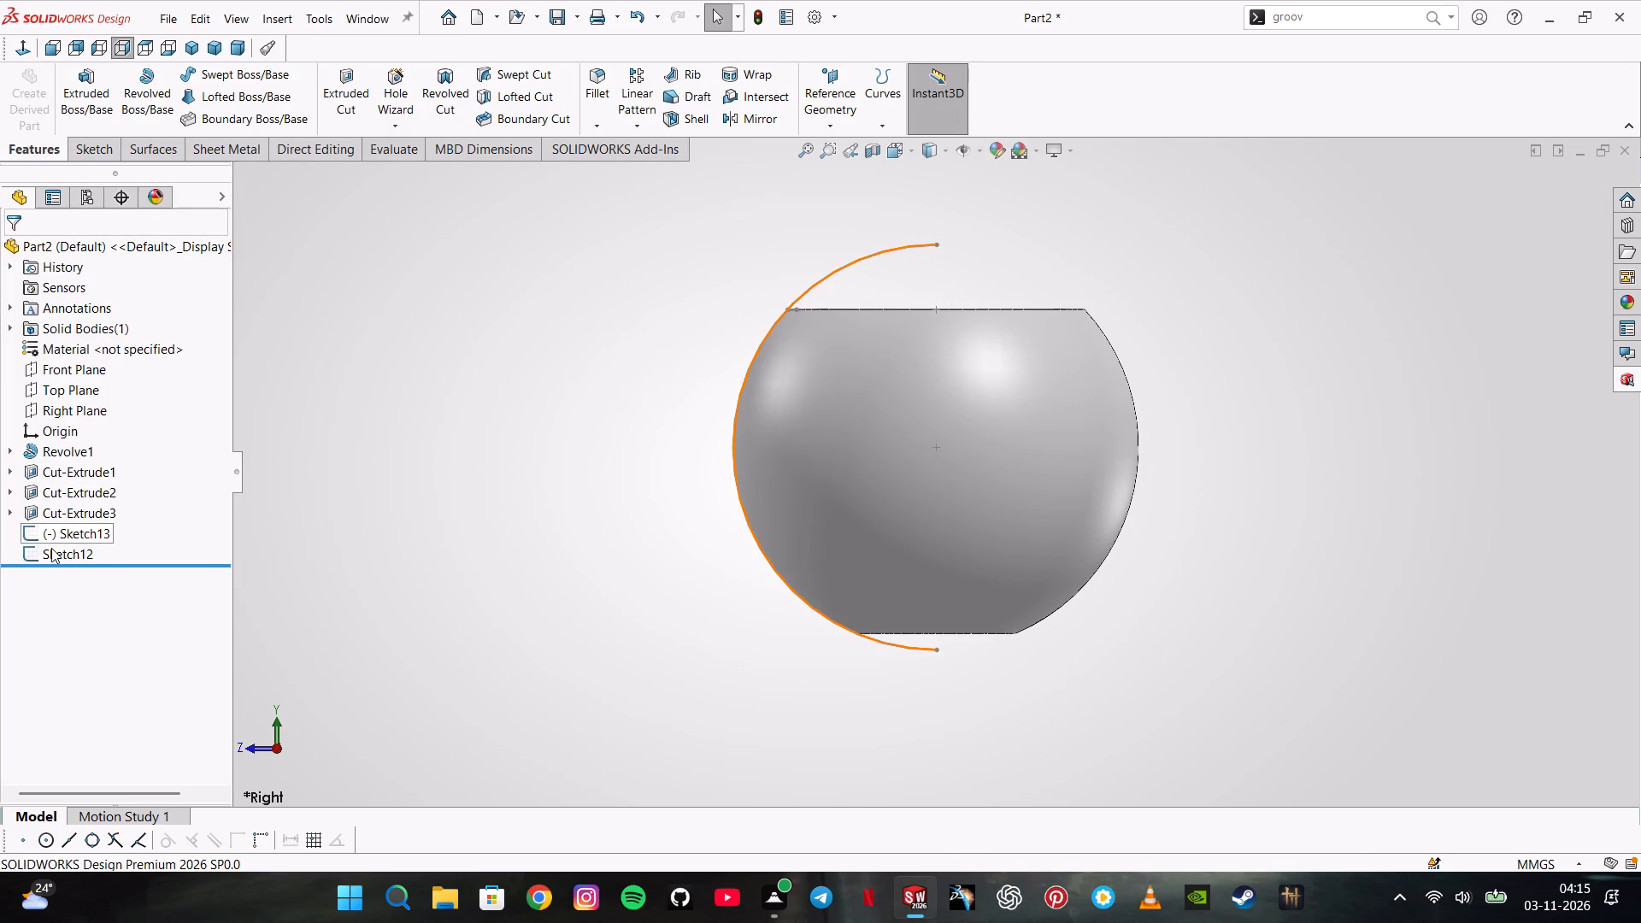
Reopen the groove profile sketch and start a Swept Boss/Base feature from it.
click(51, 550)
click(78, 501)
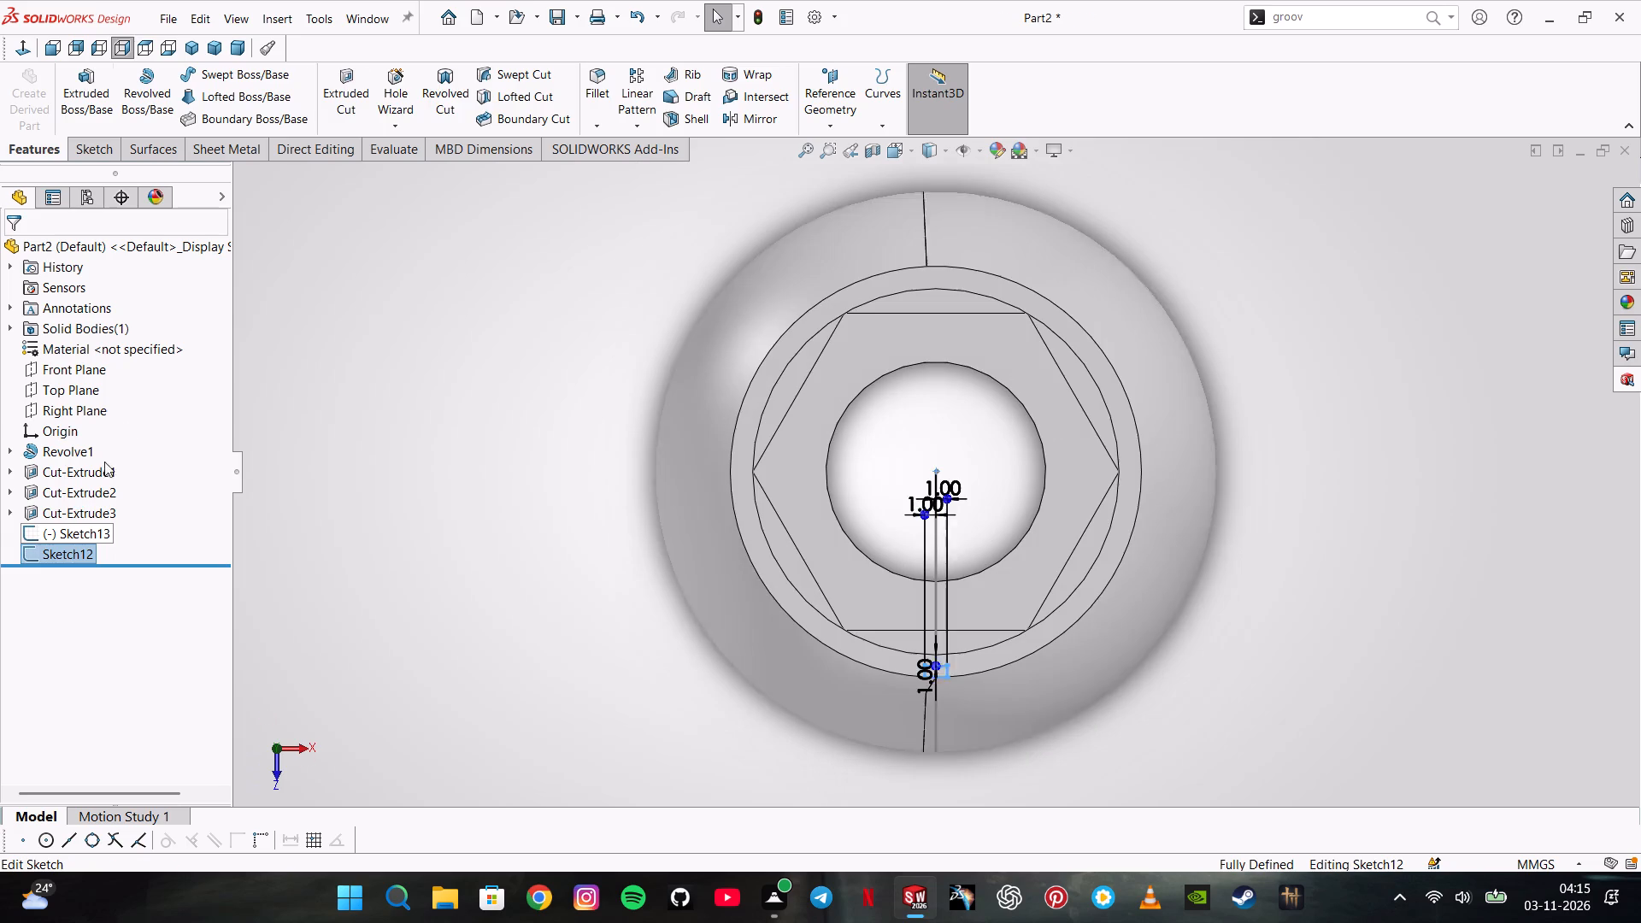
click(51, 148)
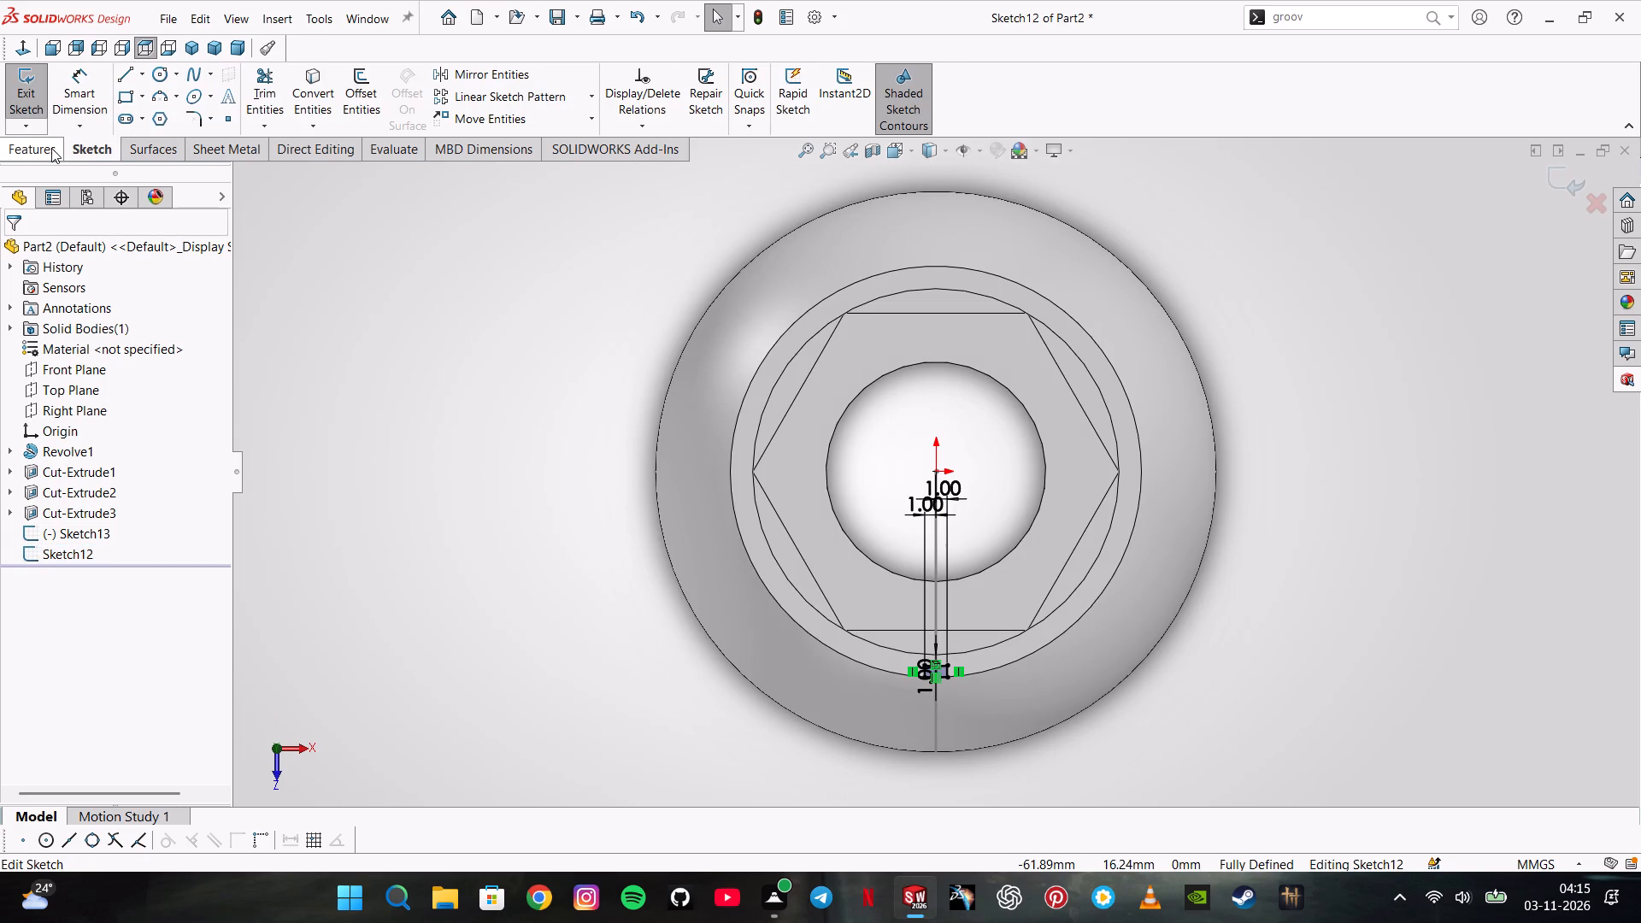
click(228, 71)
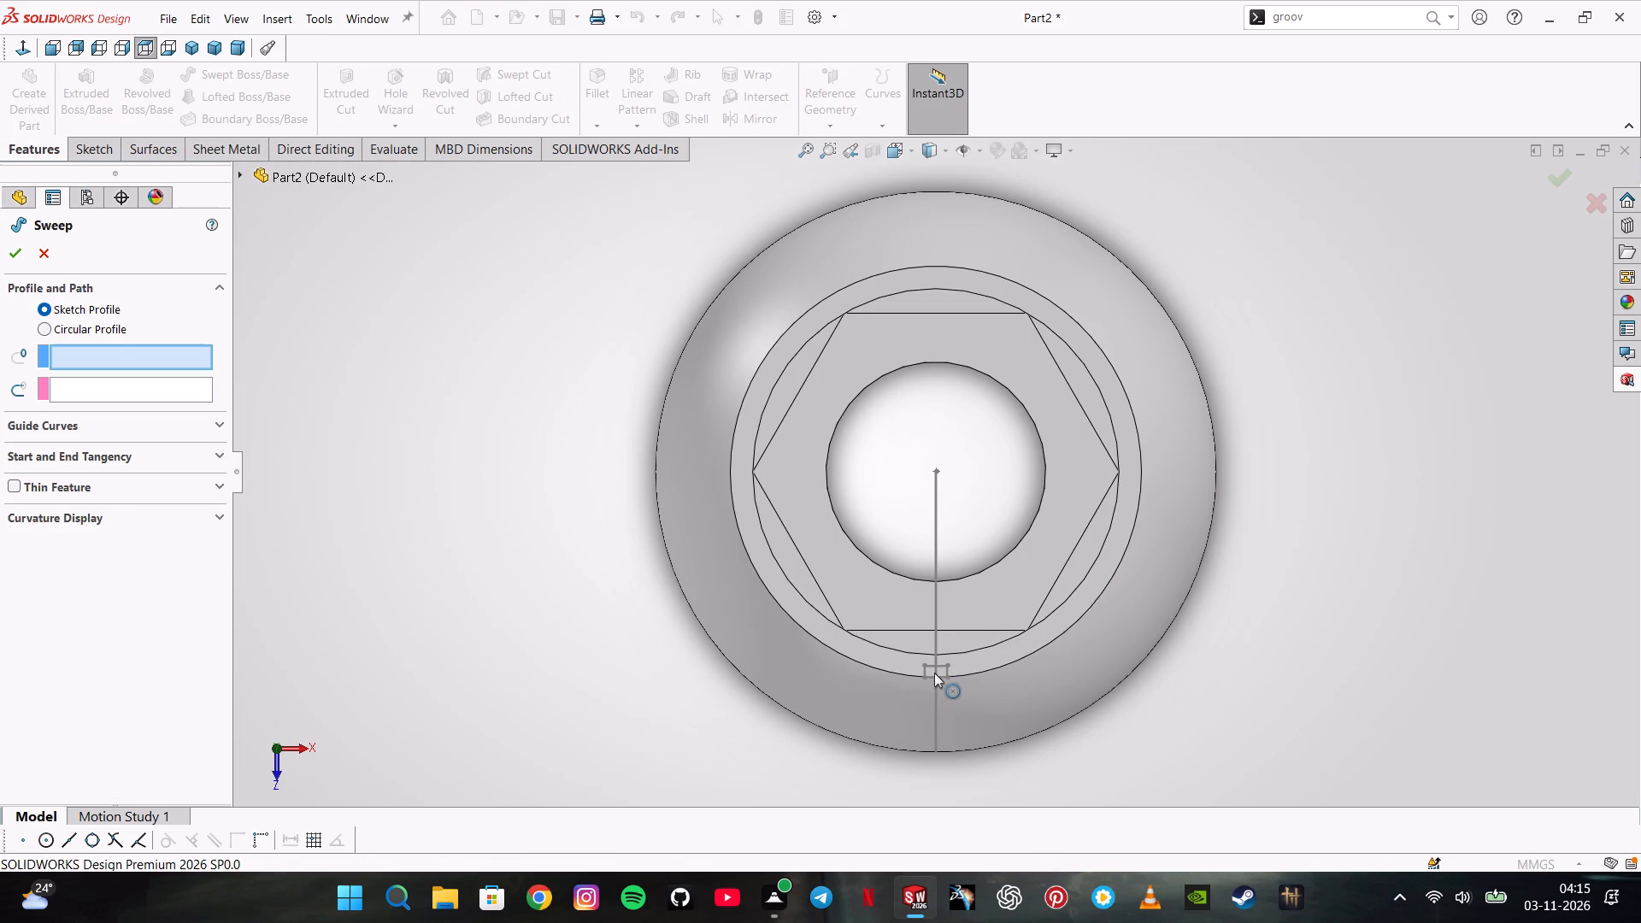
middle_drag(956, 685, 903, 484)
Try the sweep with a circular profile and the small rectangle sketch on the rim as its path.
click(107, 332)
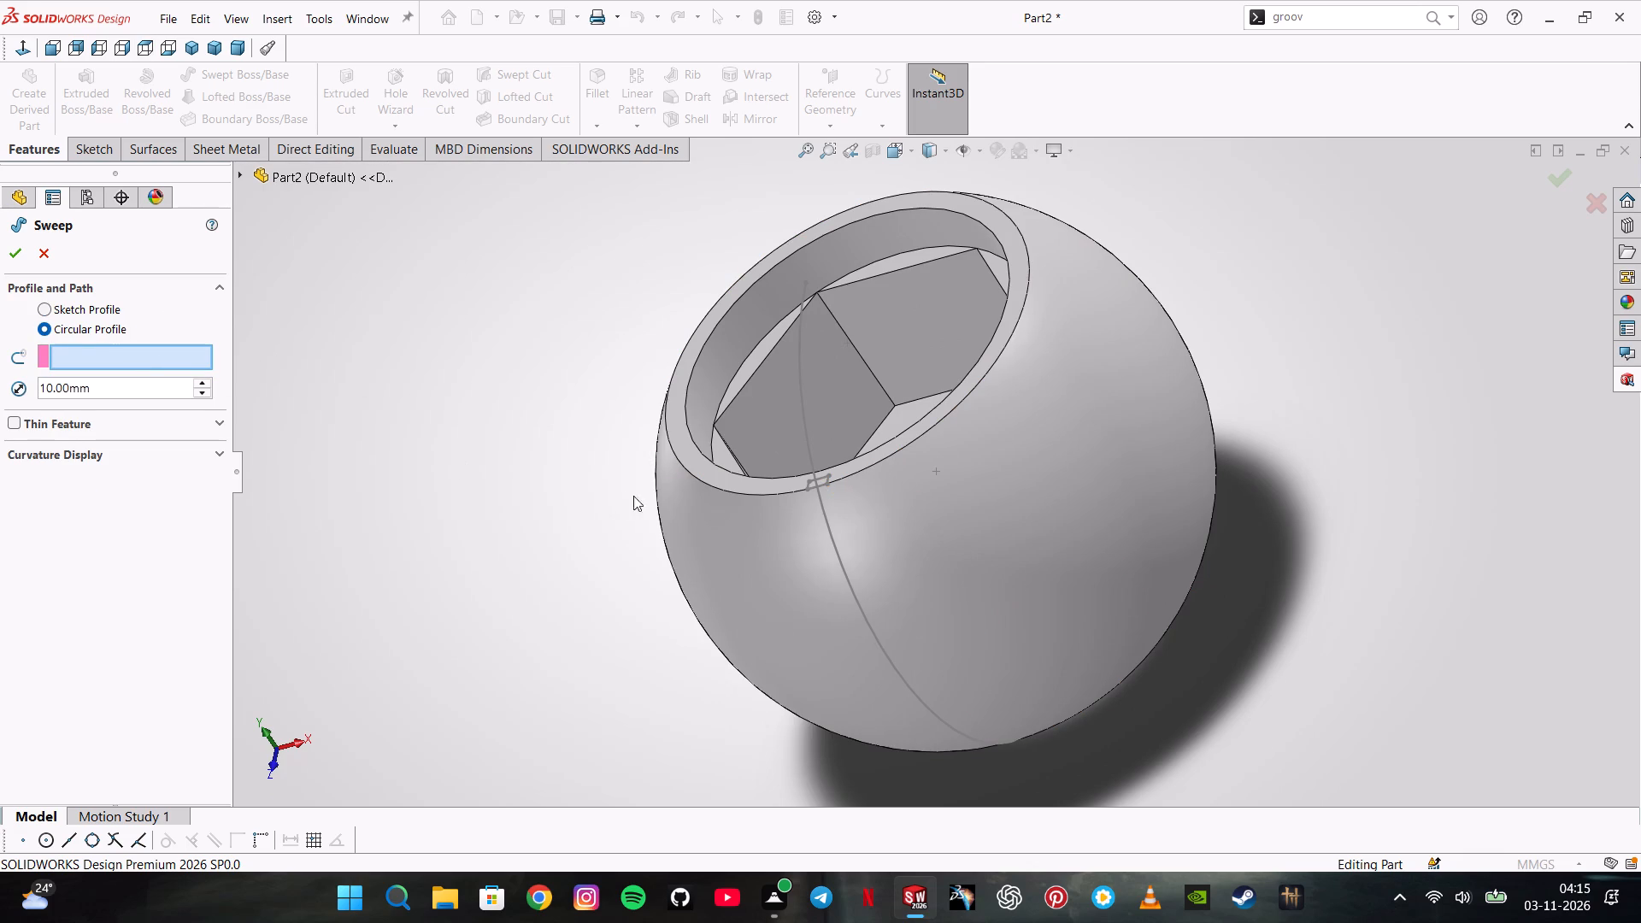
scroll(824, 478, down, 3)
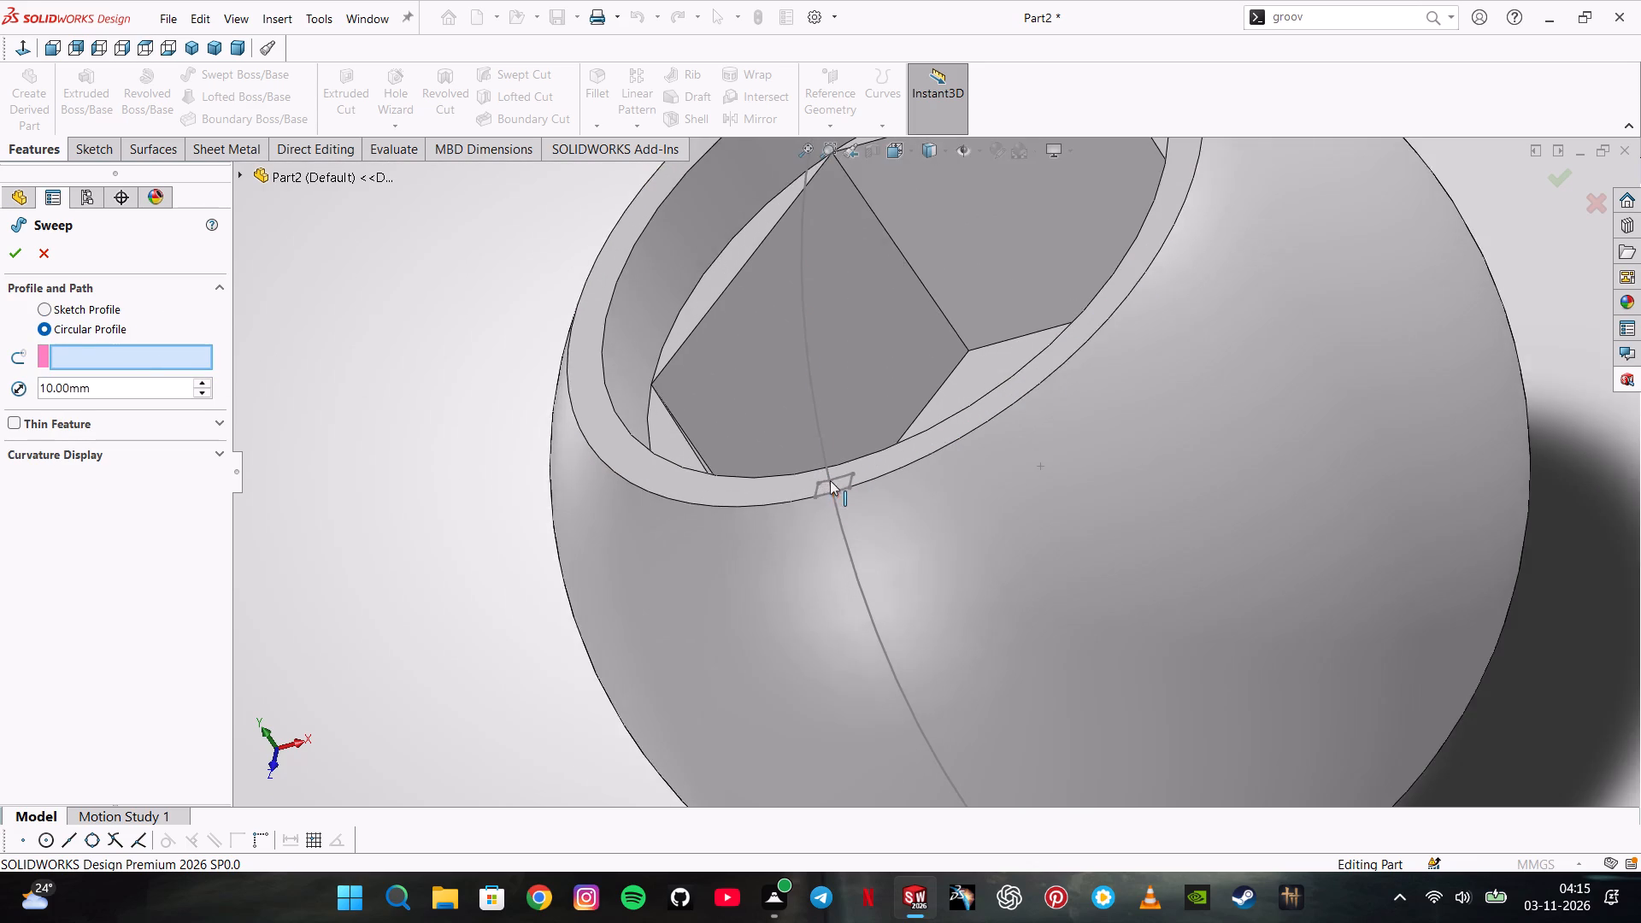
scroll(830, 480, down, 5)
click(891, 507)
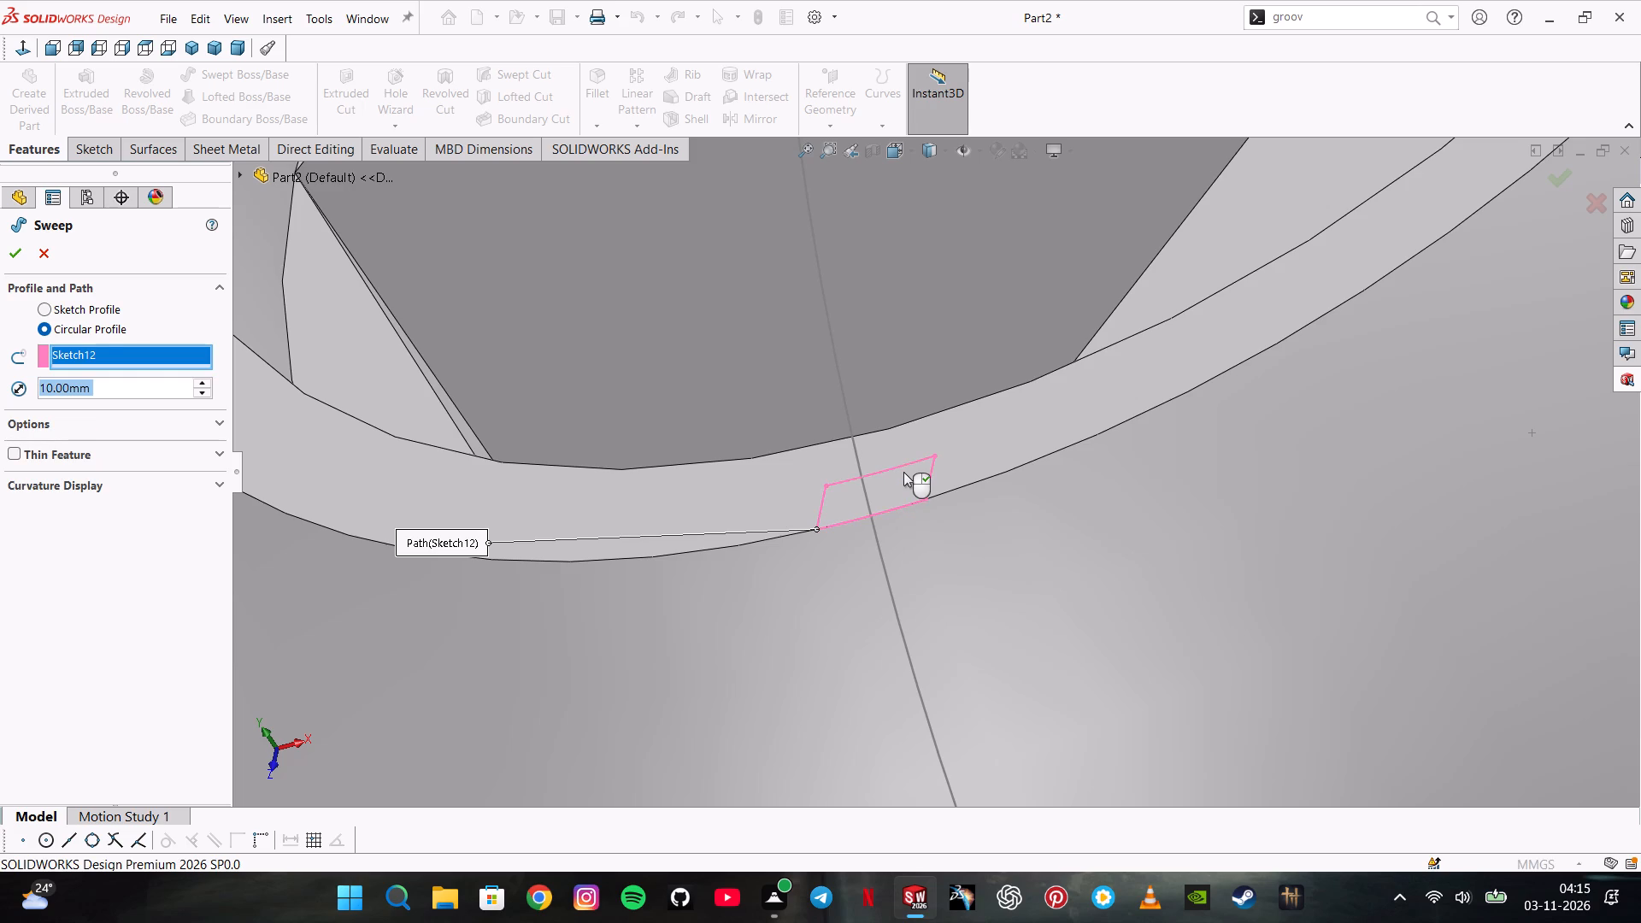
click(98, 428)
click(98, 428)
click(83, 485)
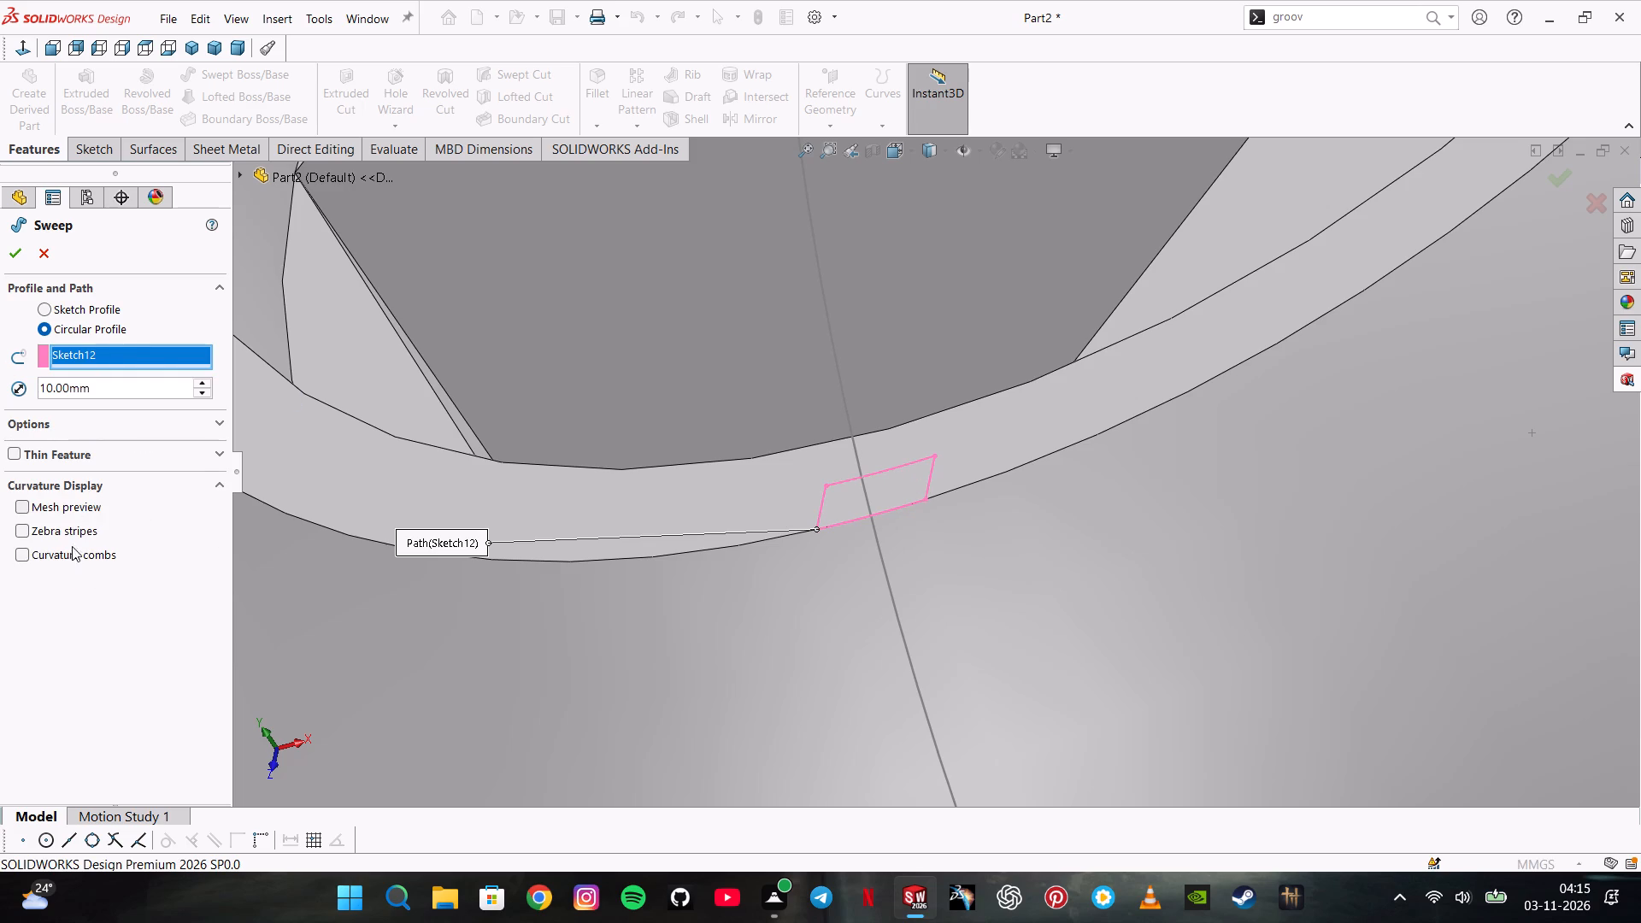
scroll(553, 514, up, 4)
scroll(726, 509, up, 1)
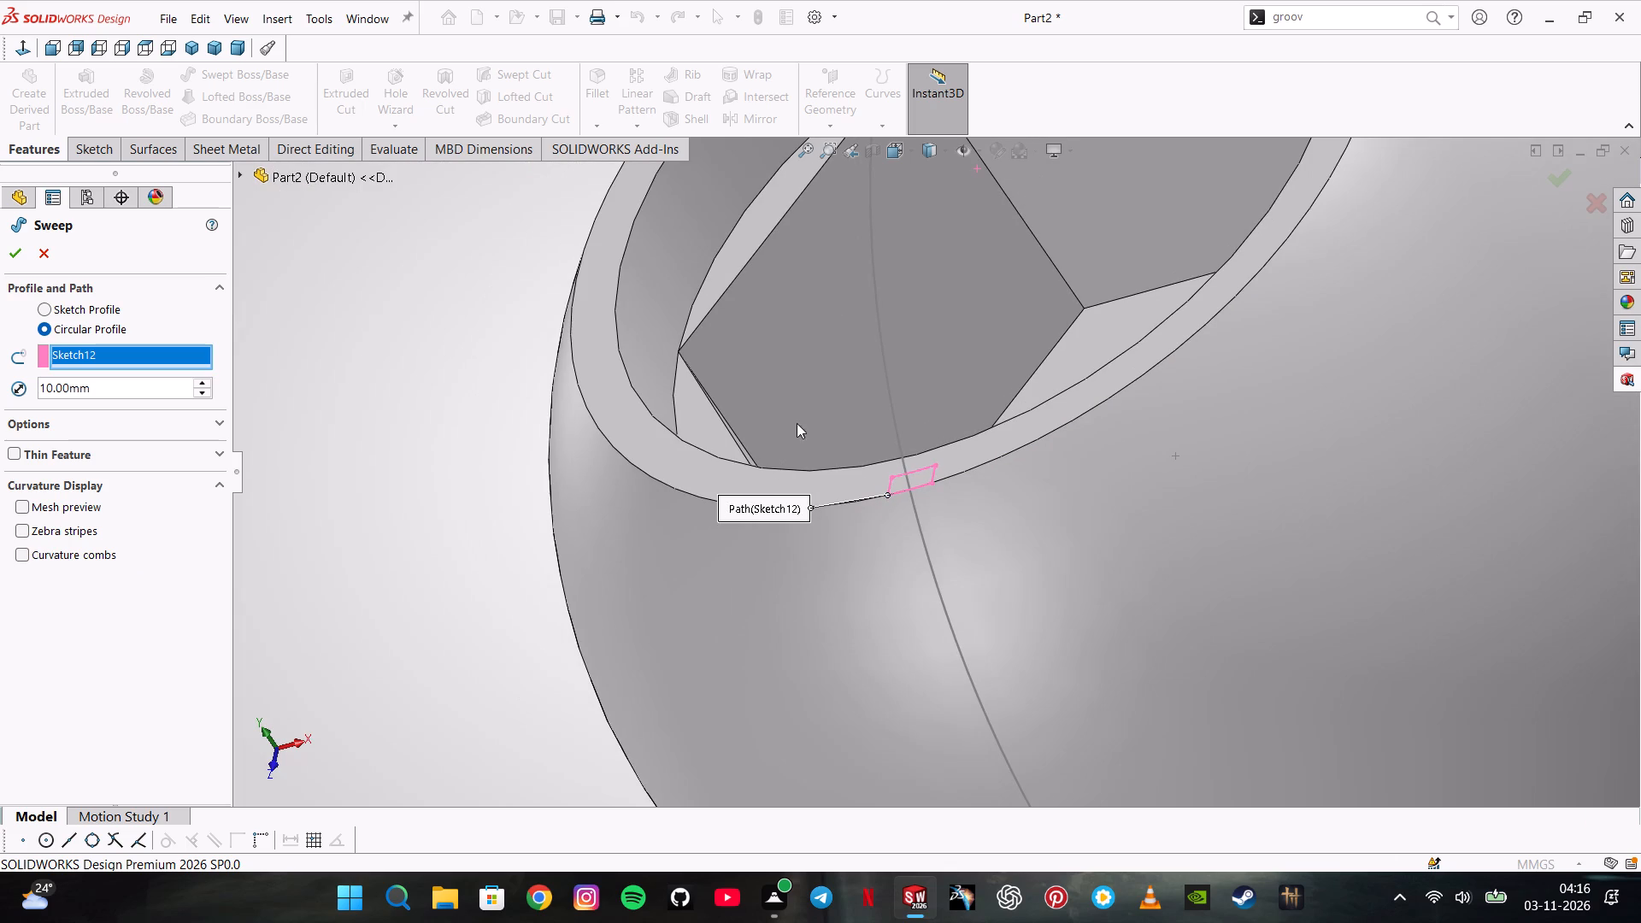
Switch the sweep to a sketch profile and clear the rectangle sketch from the path selection.
click(60, 312)
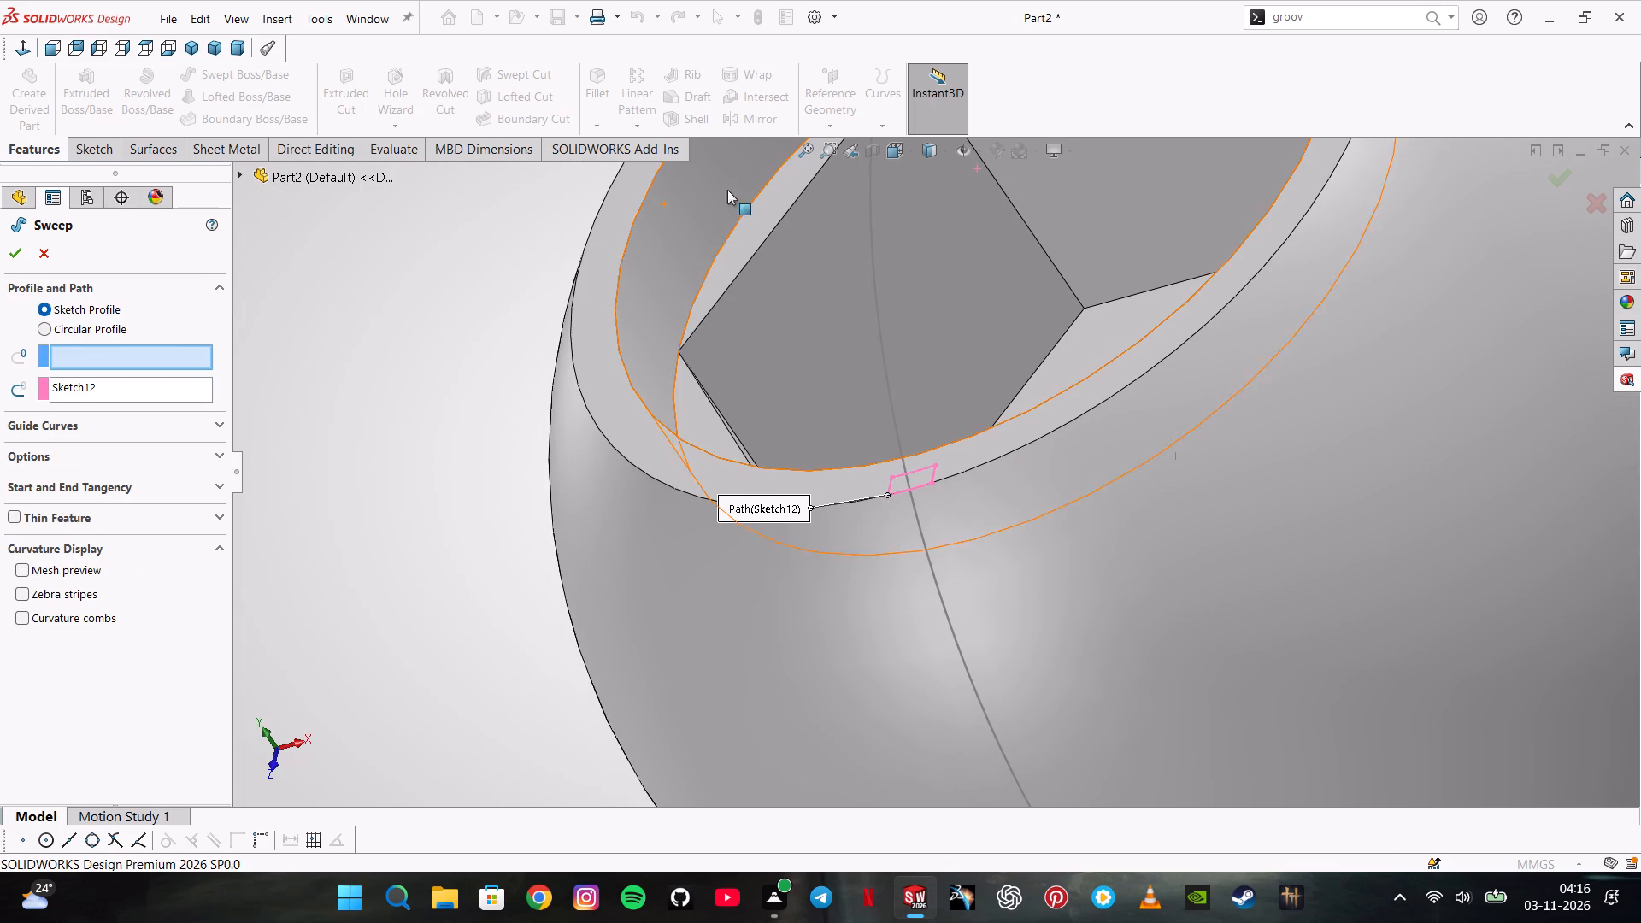
click(873, 261)
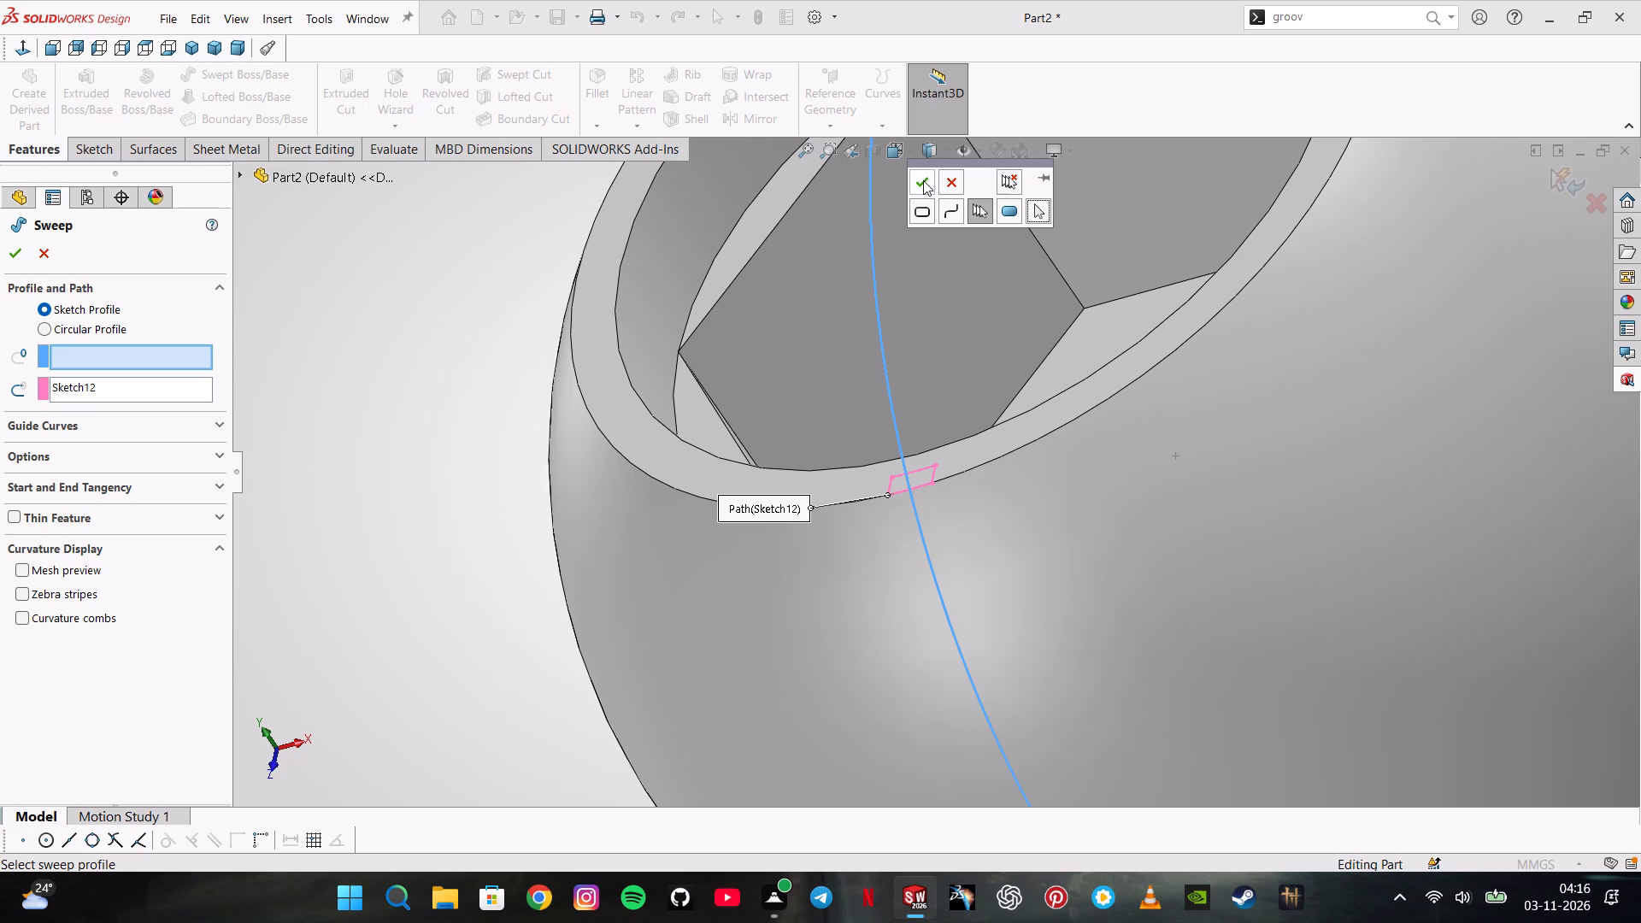
click(144, 353)
click(101, 389)
right_click(100, 389)
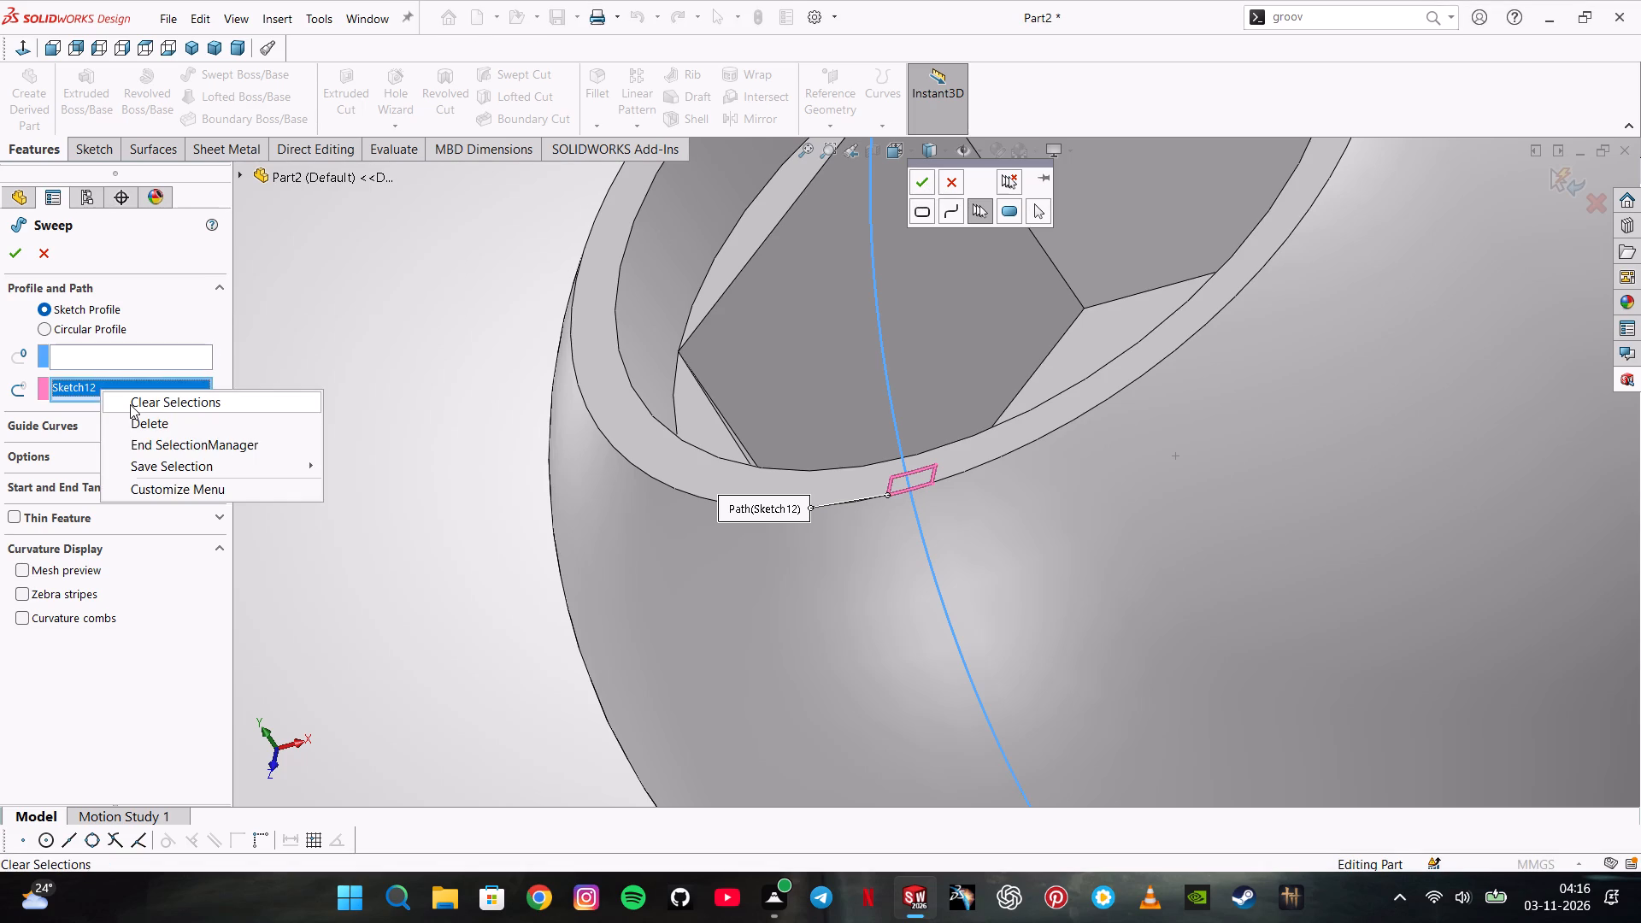
click(130, 404)
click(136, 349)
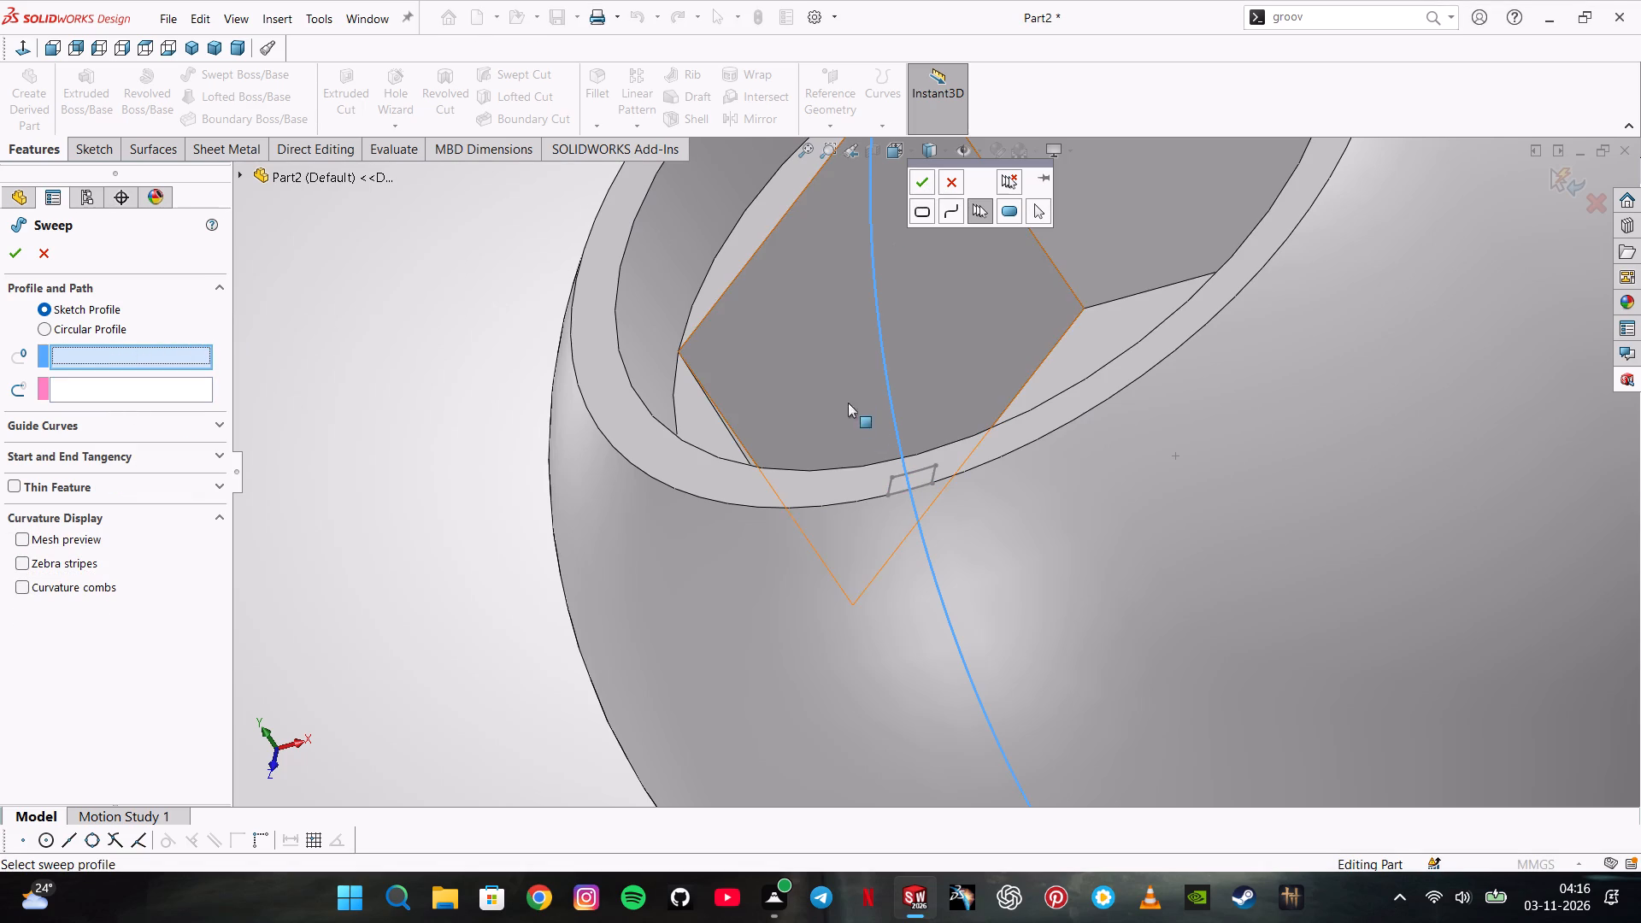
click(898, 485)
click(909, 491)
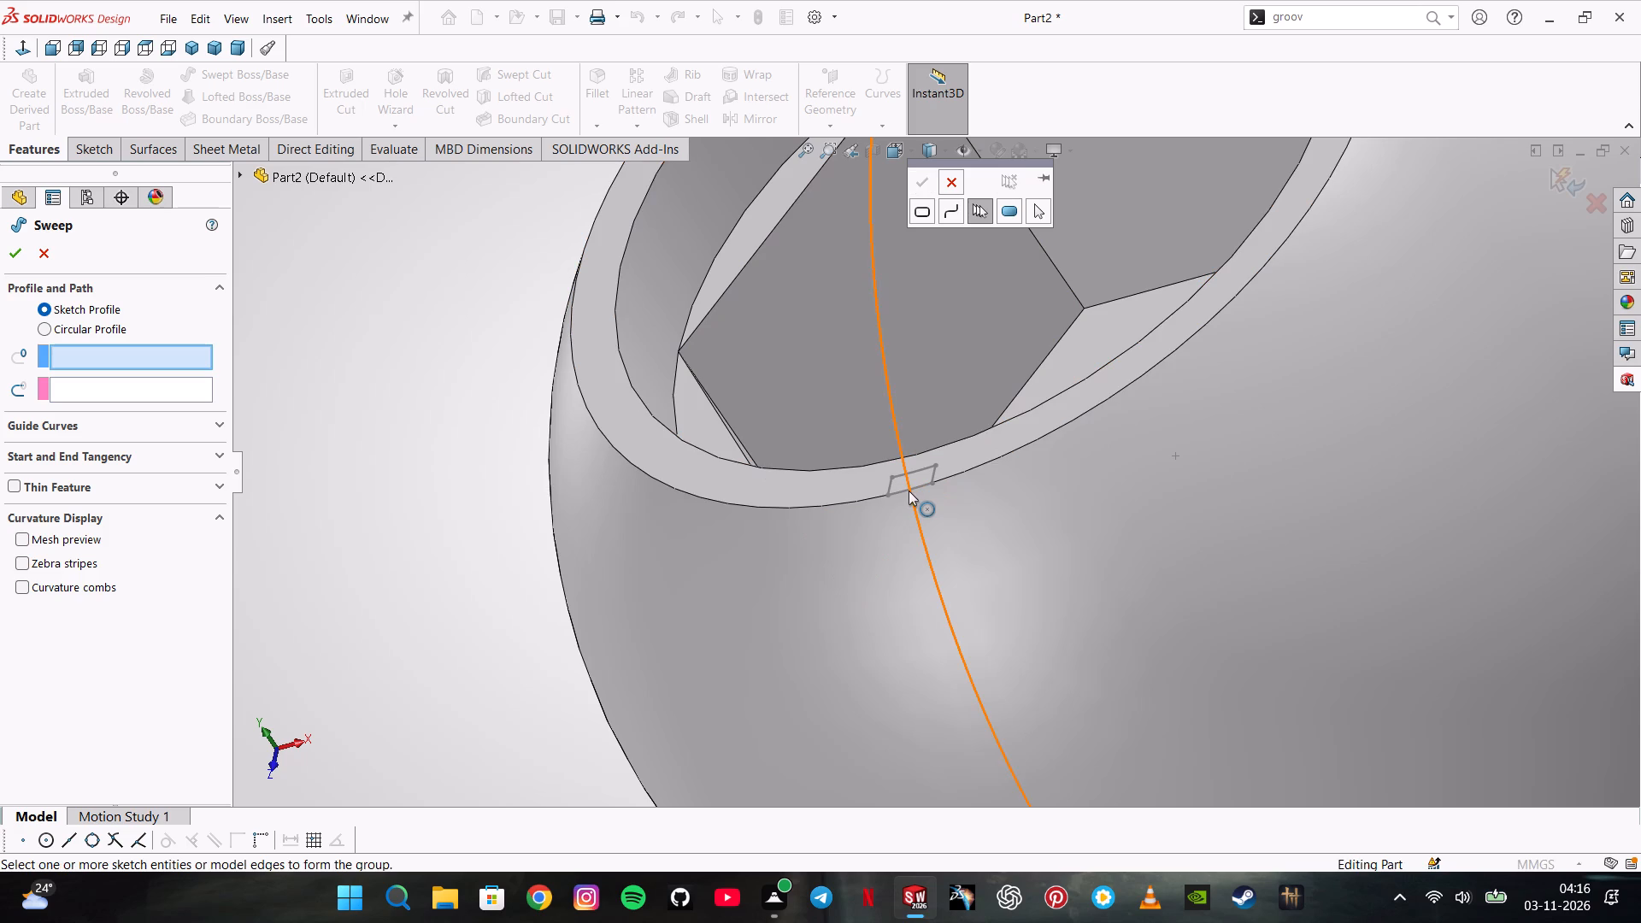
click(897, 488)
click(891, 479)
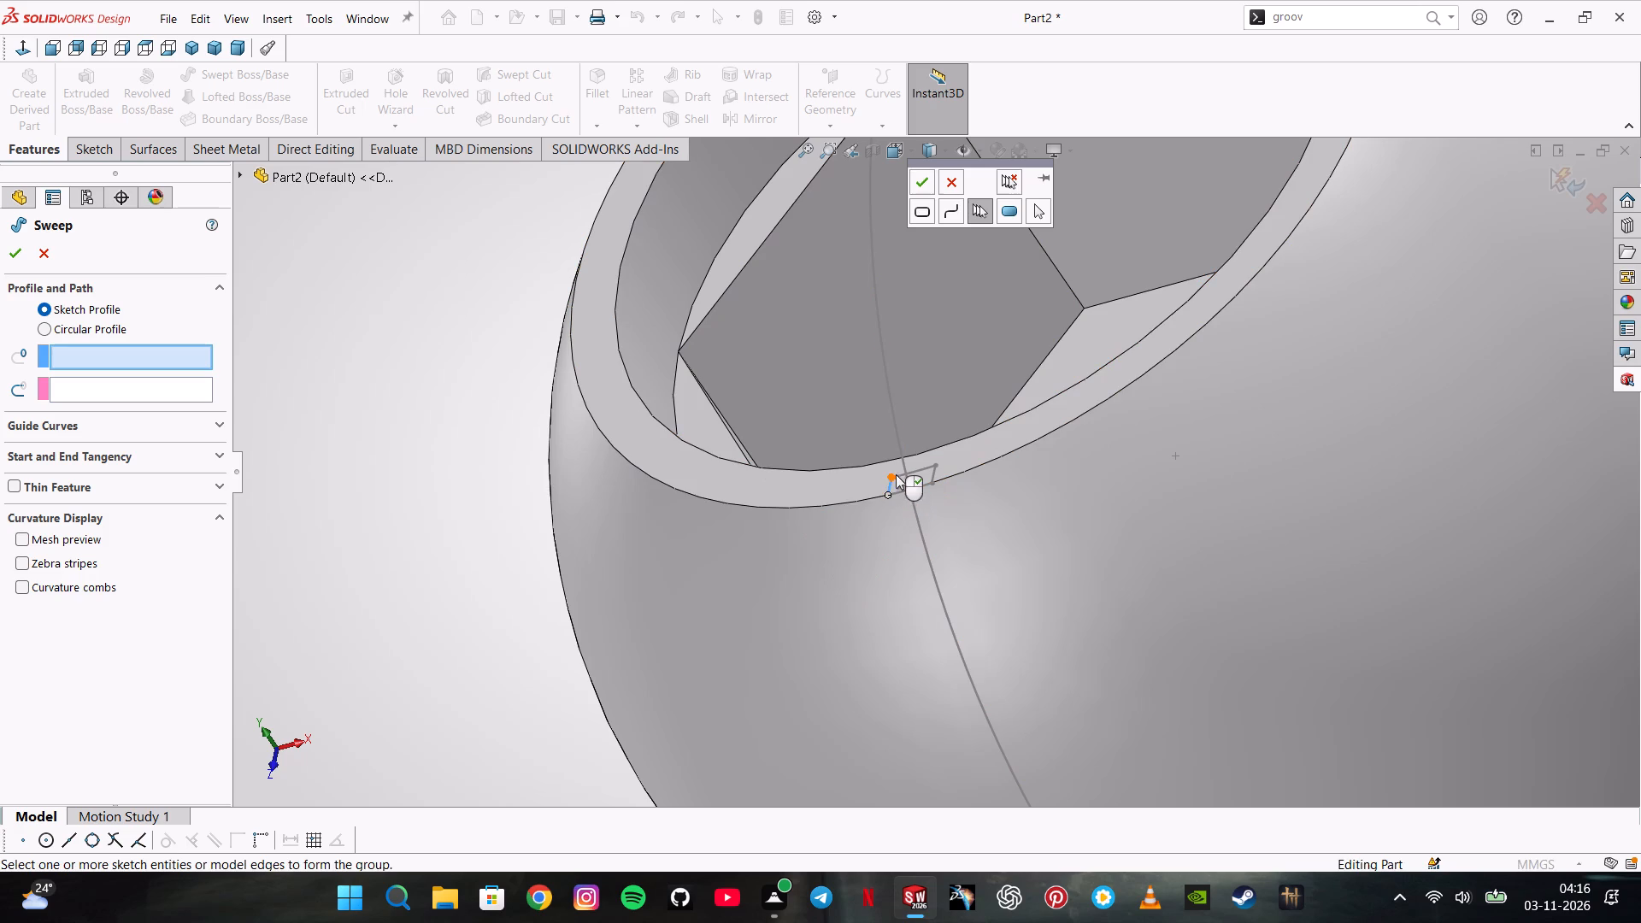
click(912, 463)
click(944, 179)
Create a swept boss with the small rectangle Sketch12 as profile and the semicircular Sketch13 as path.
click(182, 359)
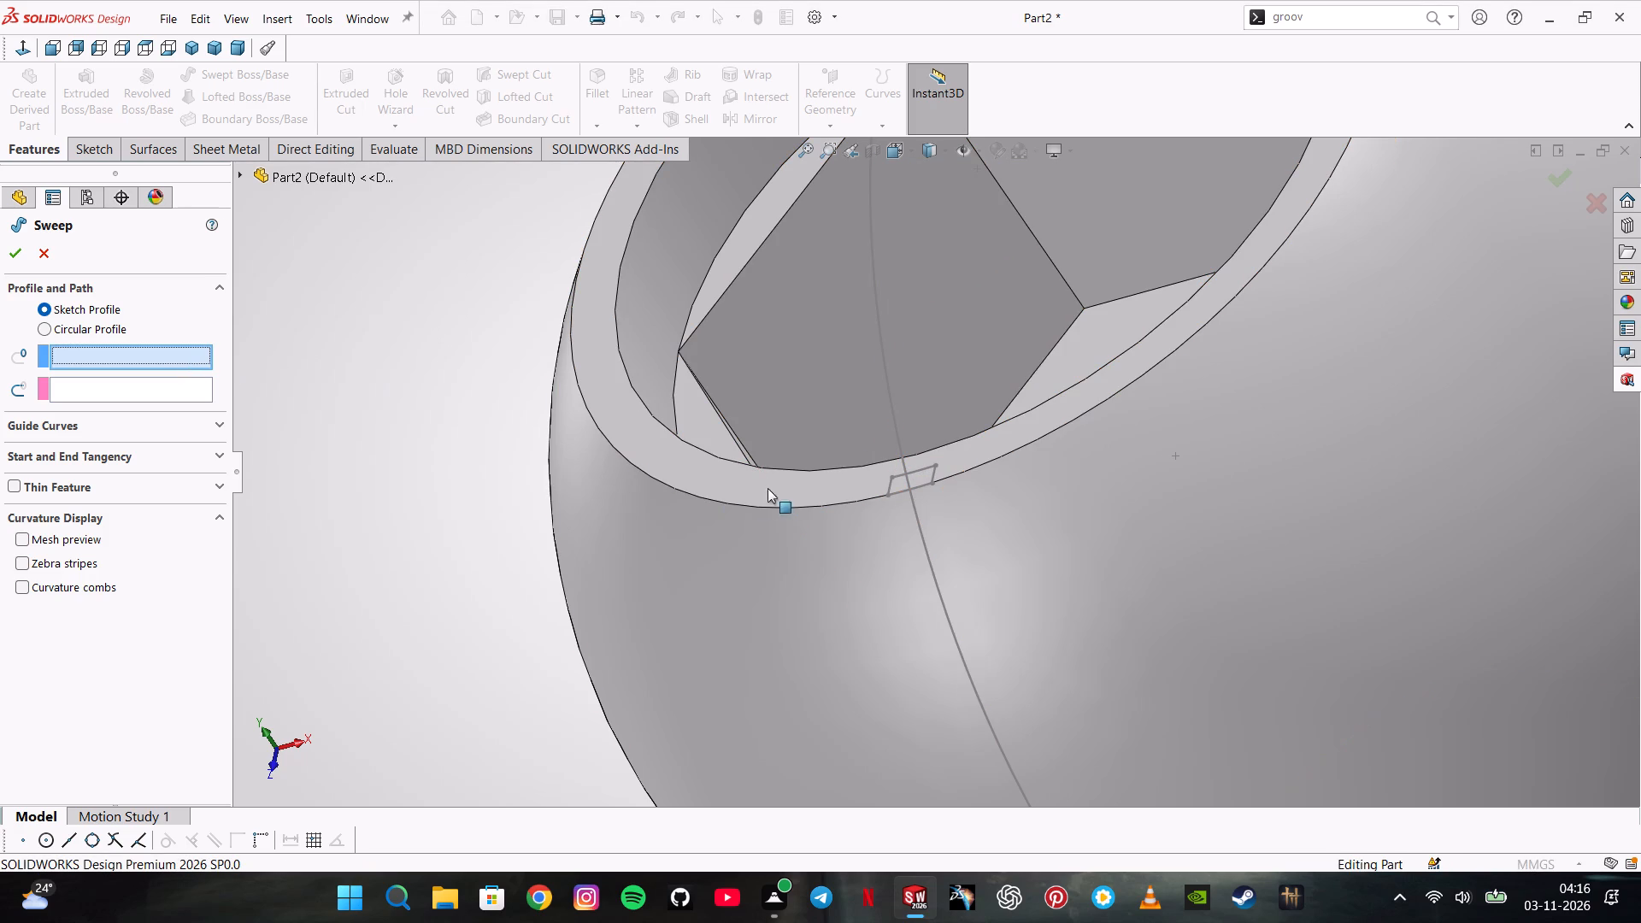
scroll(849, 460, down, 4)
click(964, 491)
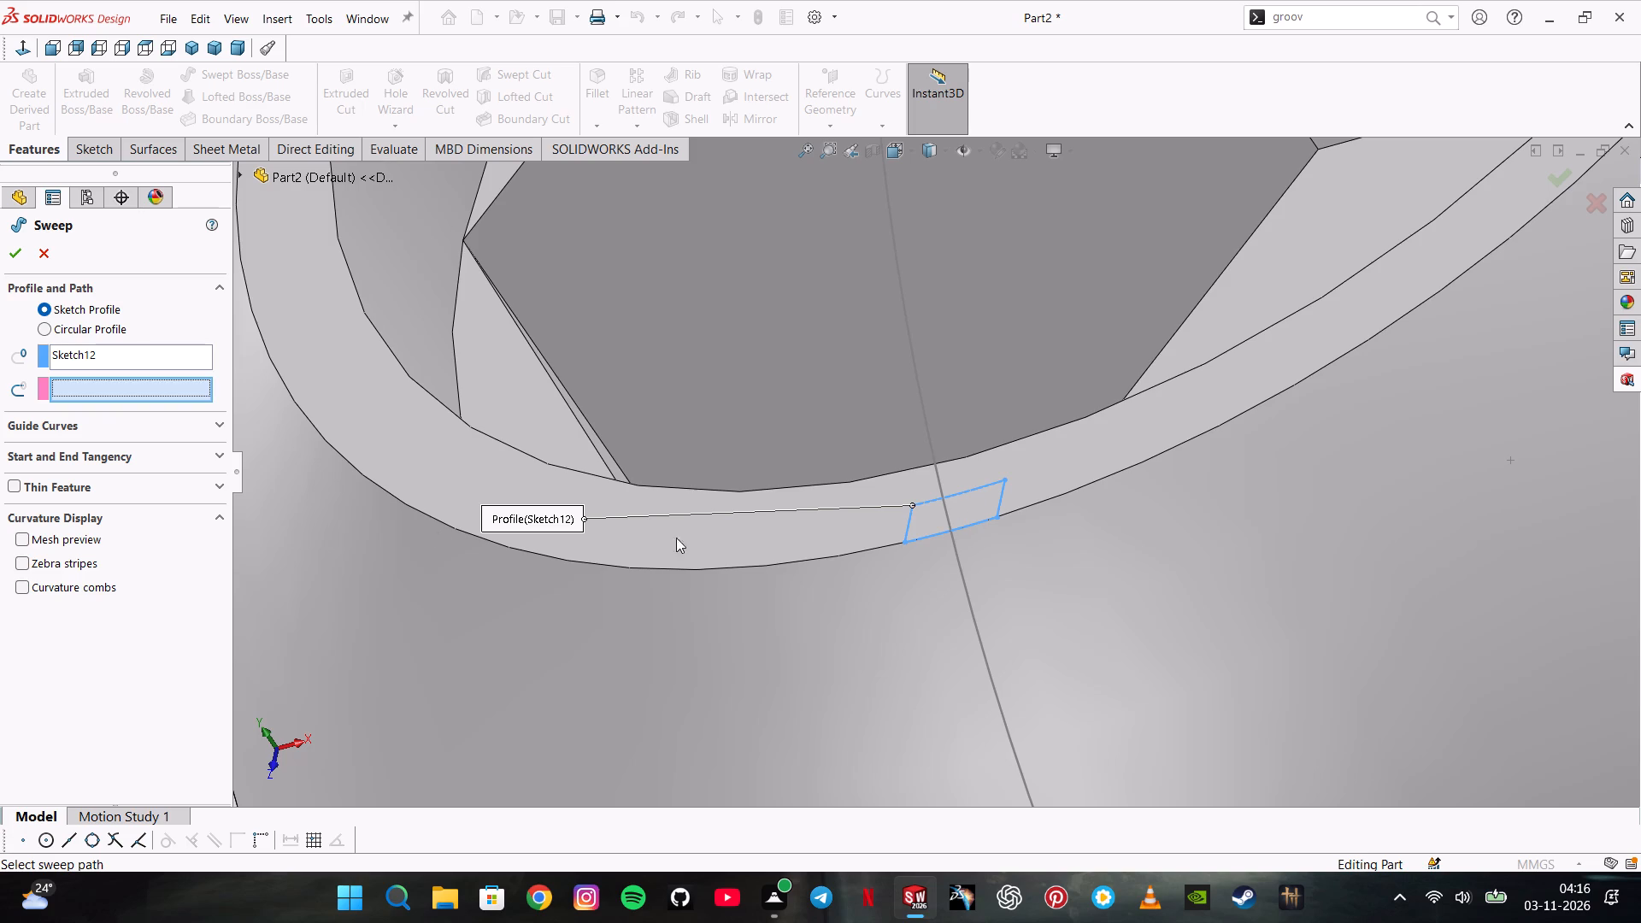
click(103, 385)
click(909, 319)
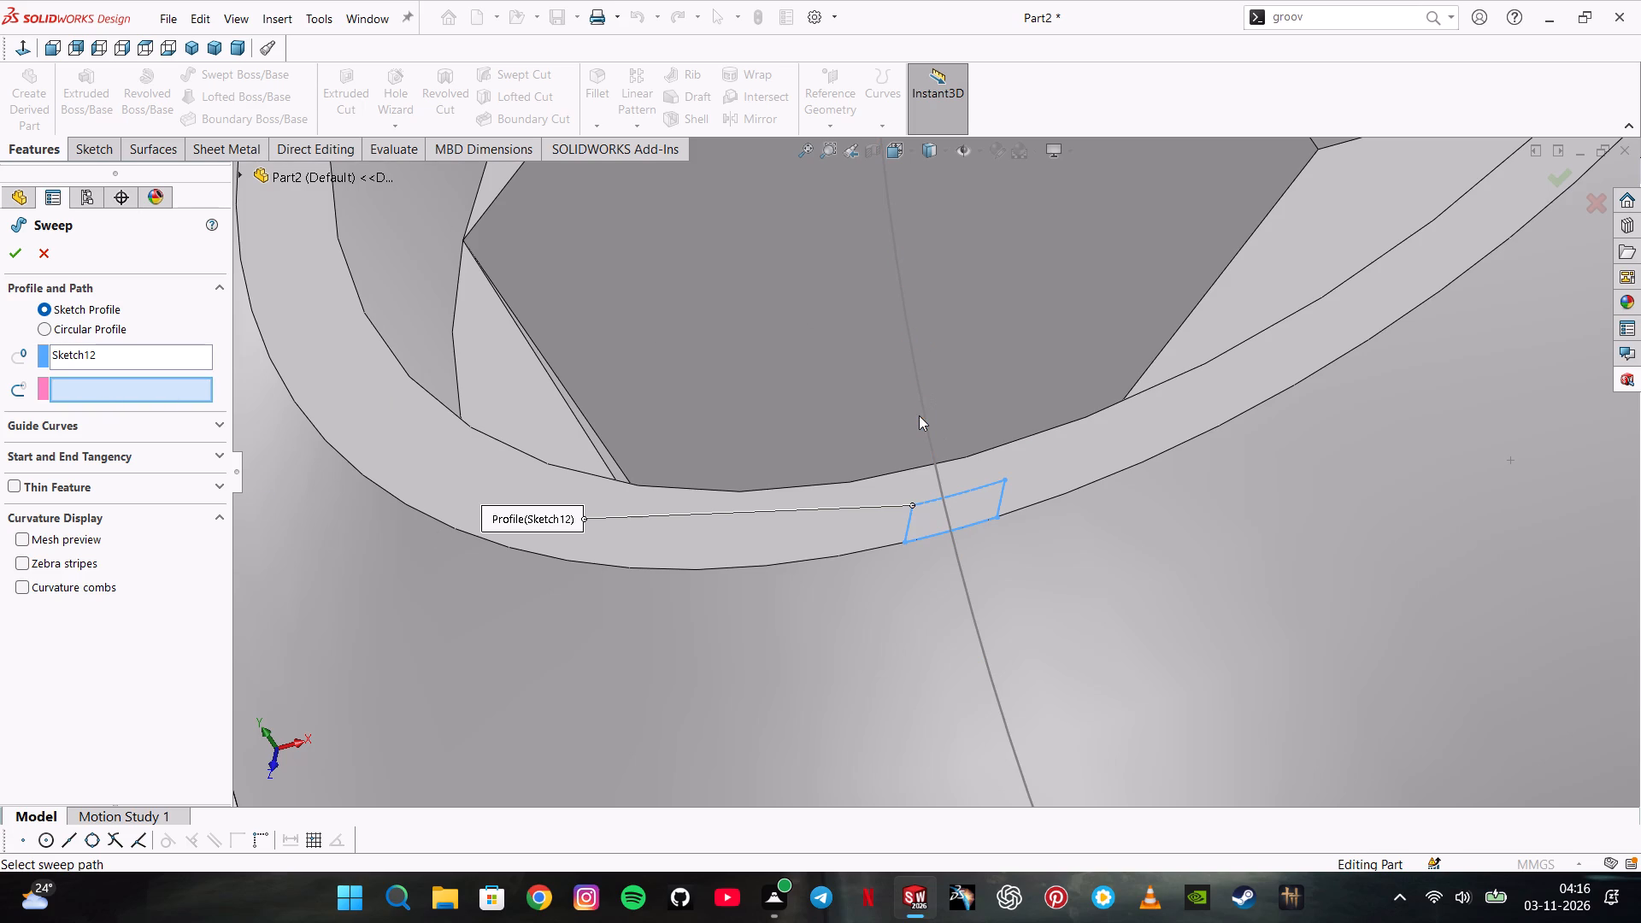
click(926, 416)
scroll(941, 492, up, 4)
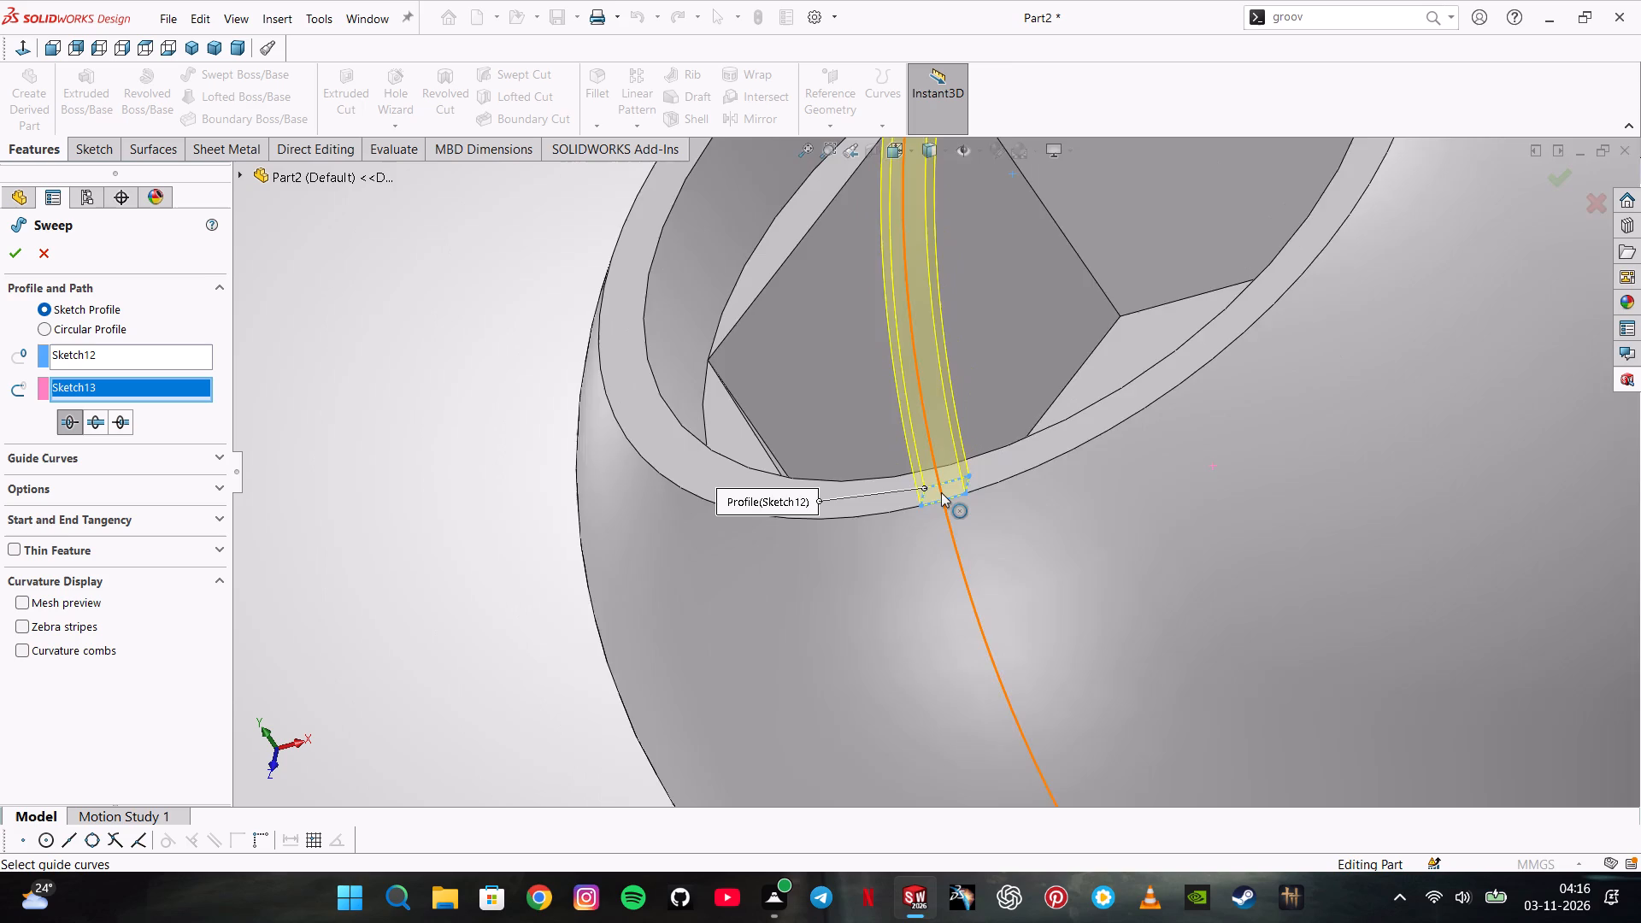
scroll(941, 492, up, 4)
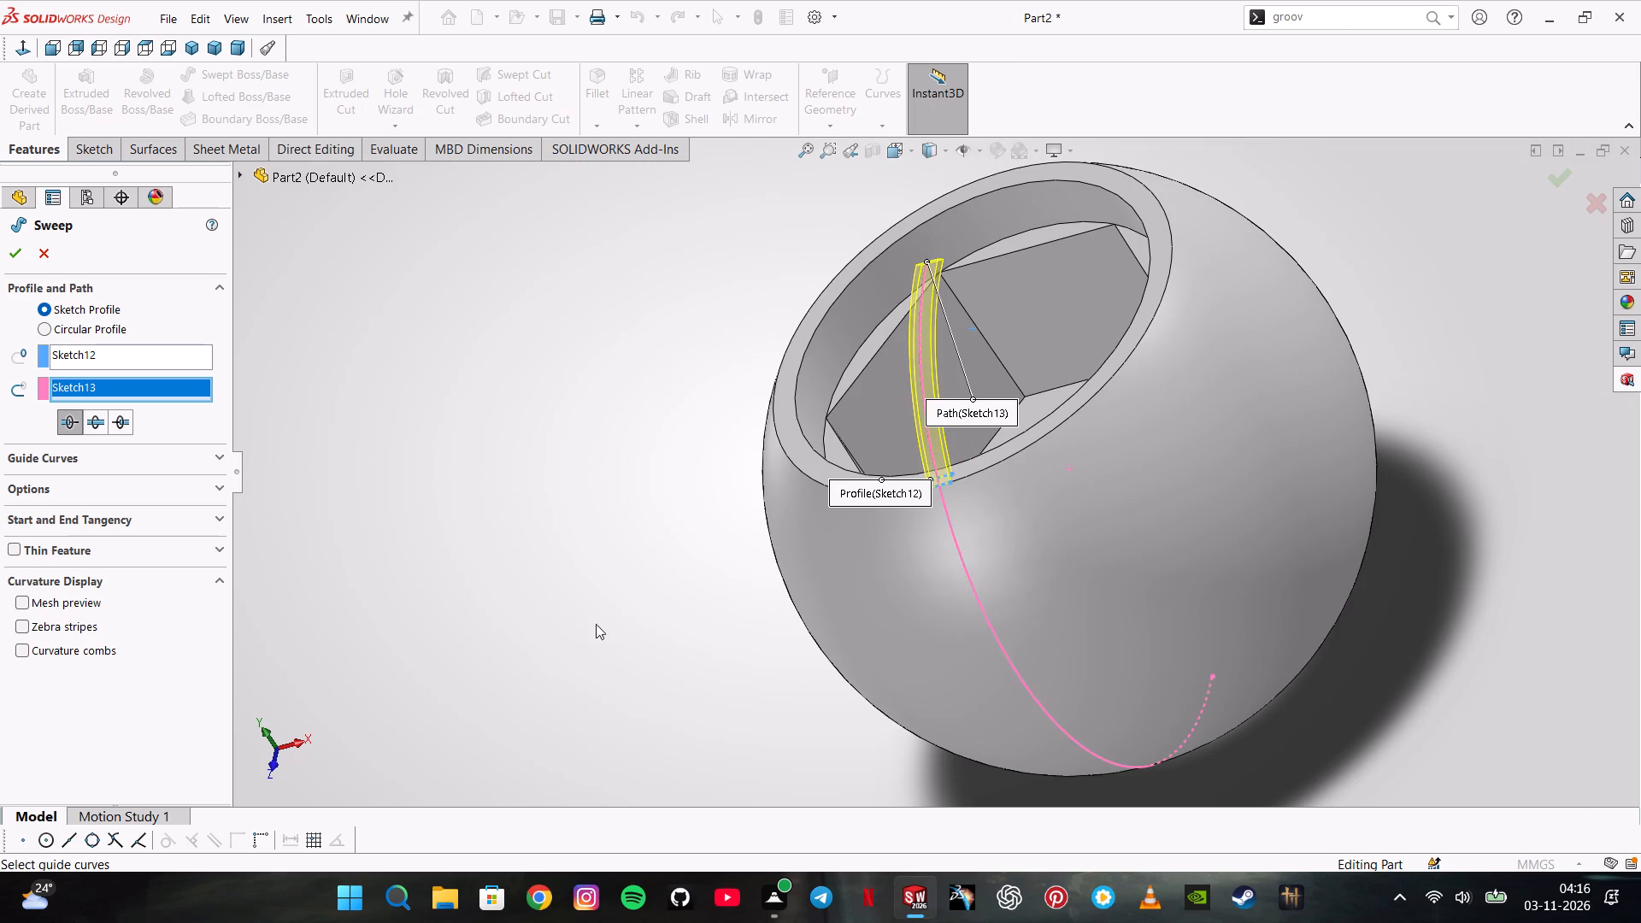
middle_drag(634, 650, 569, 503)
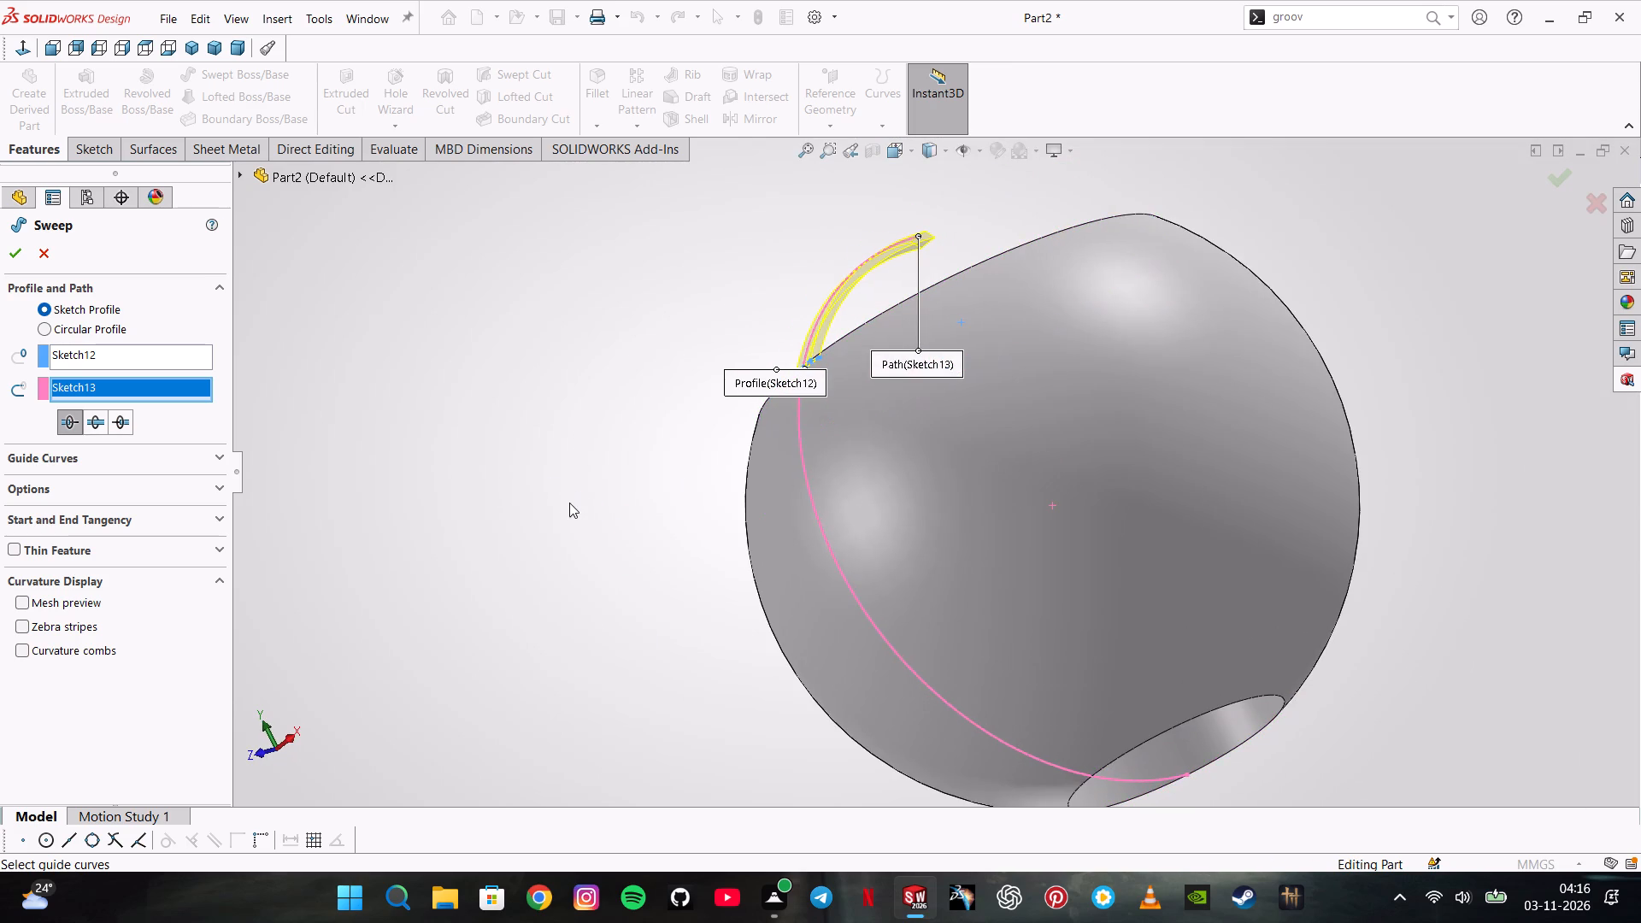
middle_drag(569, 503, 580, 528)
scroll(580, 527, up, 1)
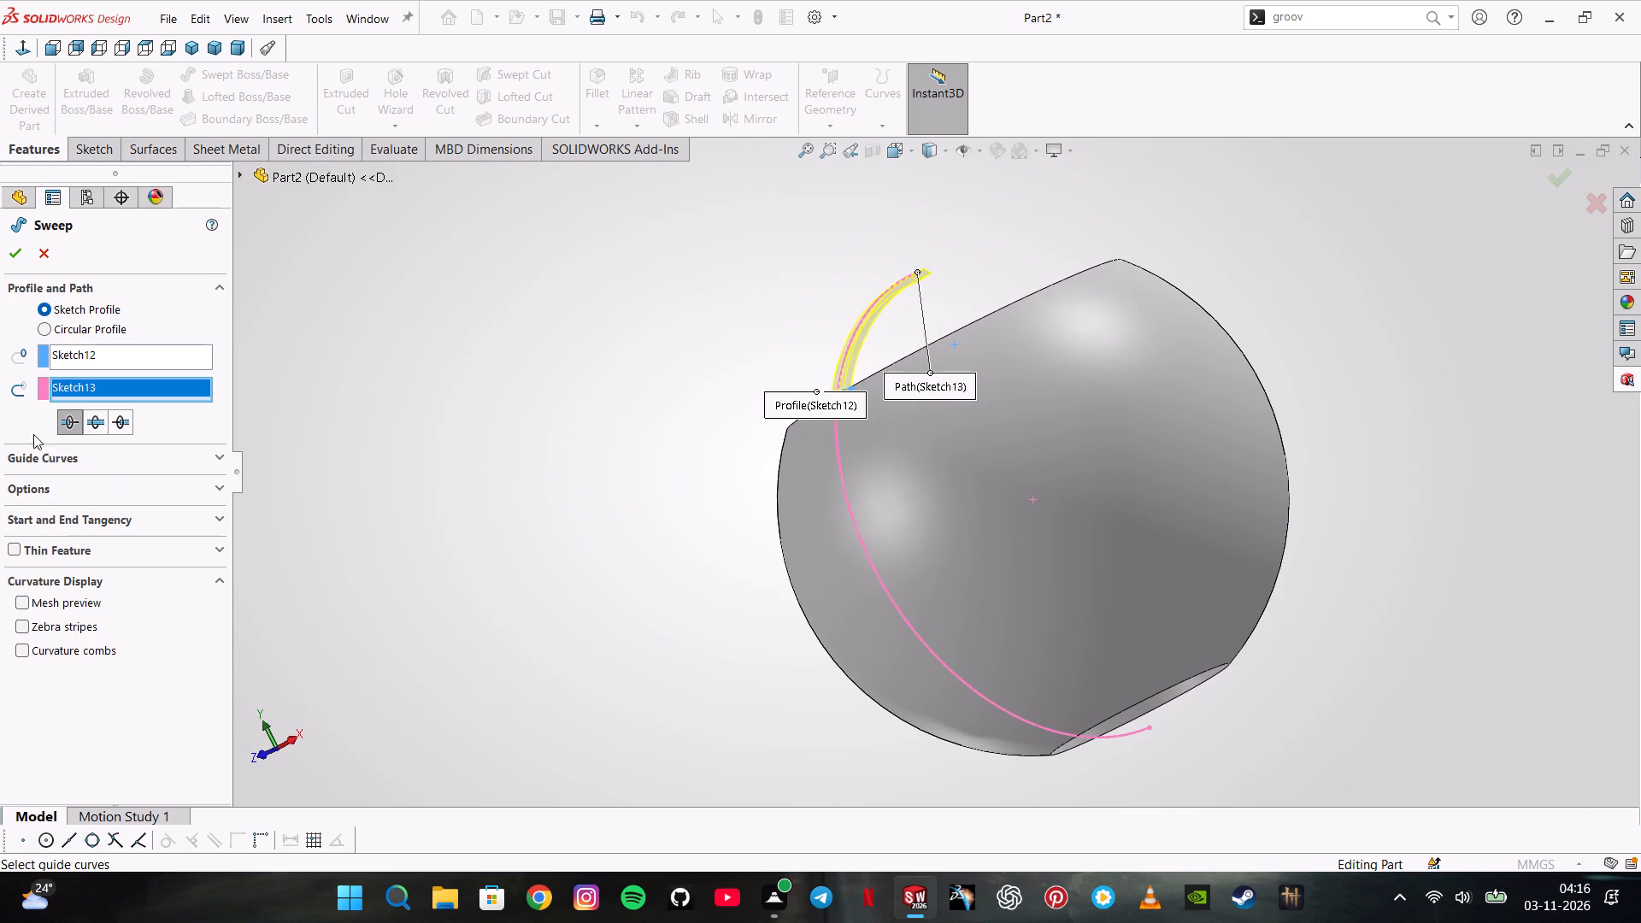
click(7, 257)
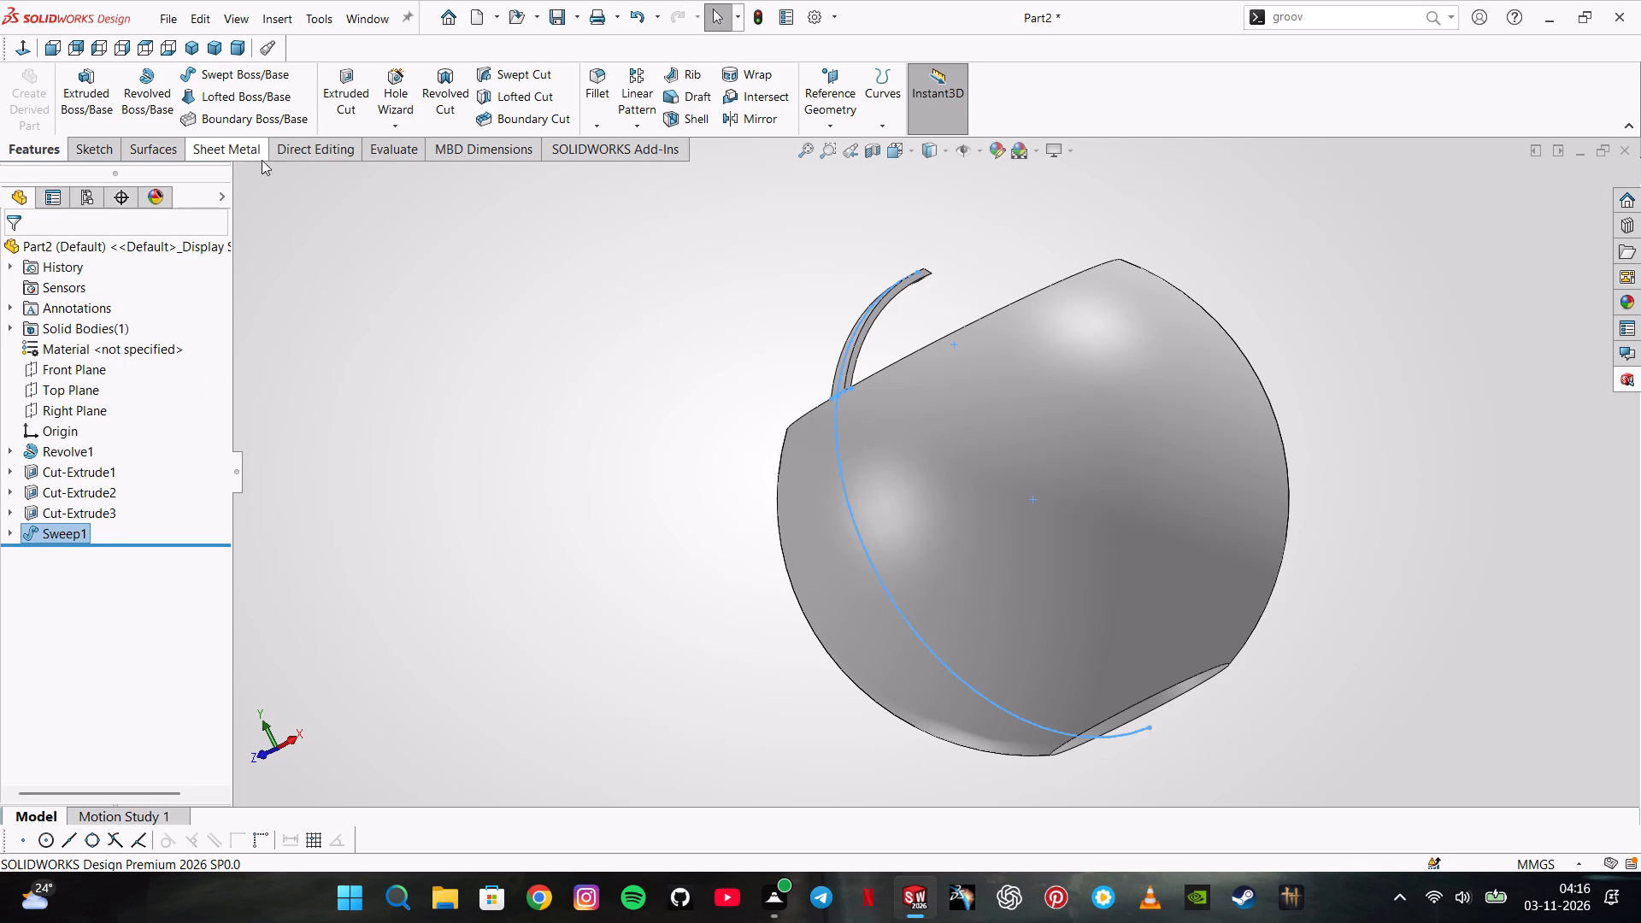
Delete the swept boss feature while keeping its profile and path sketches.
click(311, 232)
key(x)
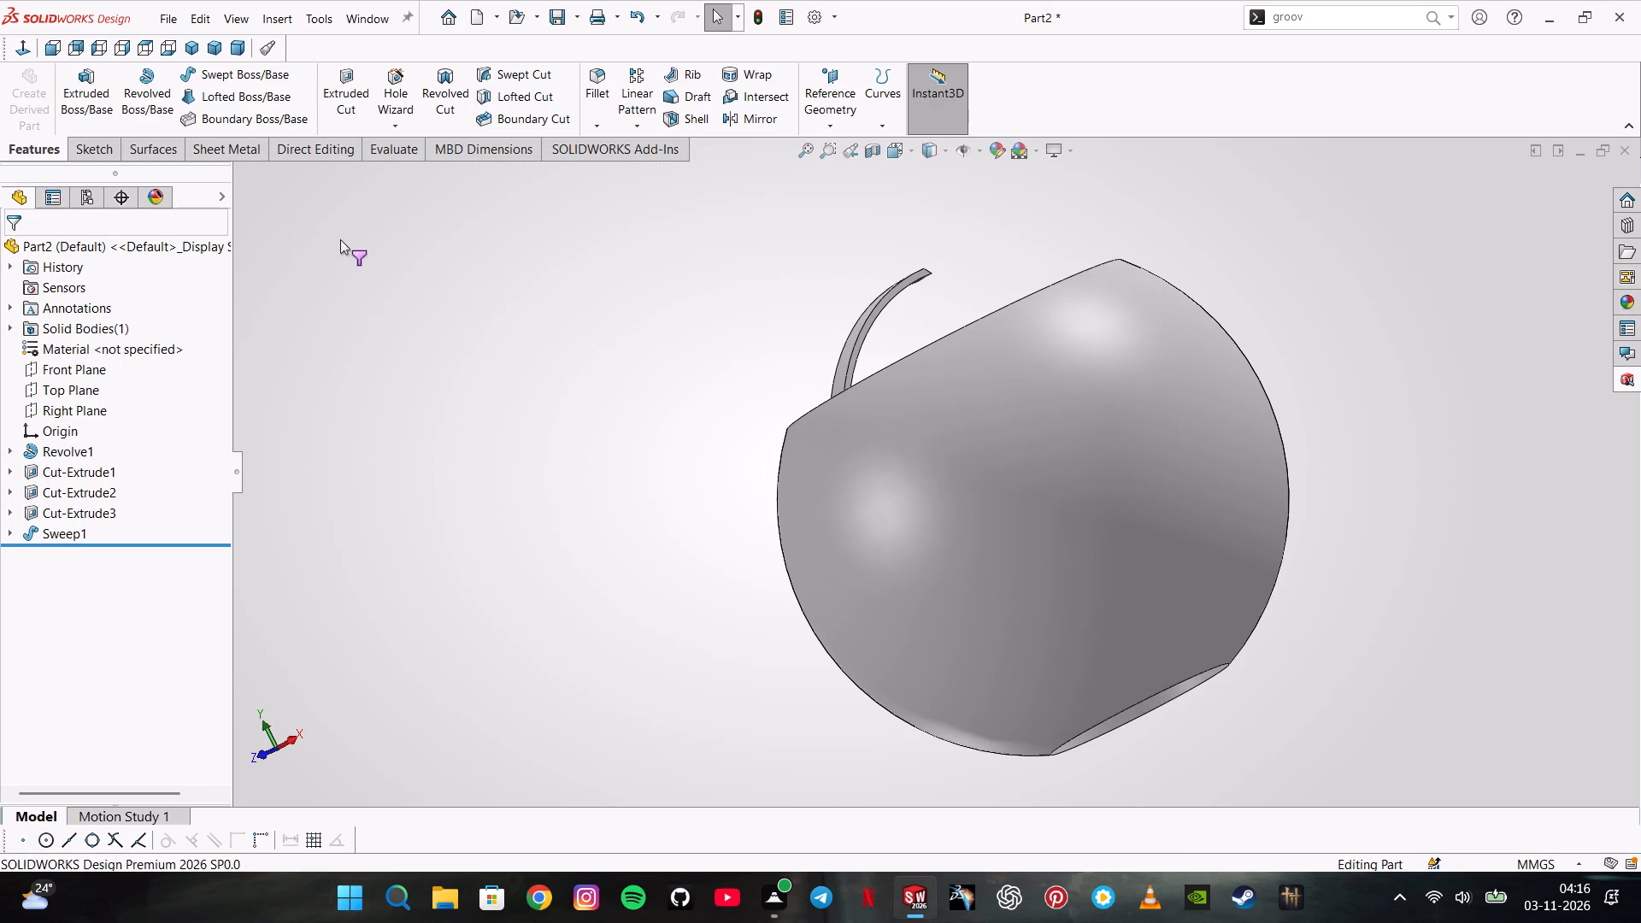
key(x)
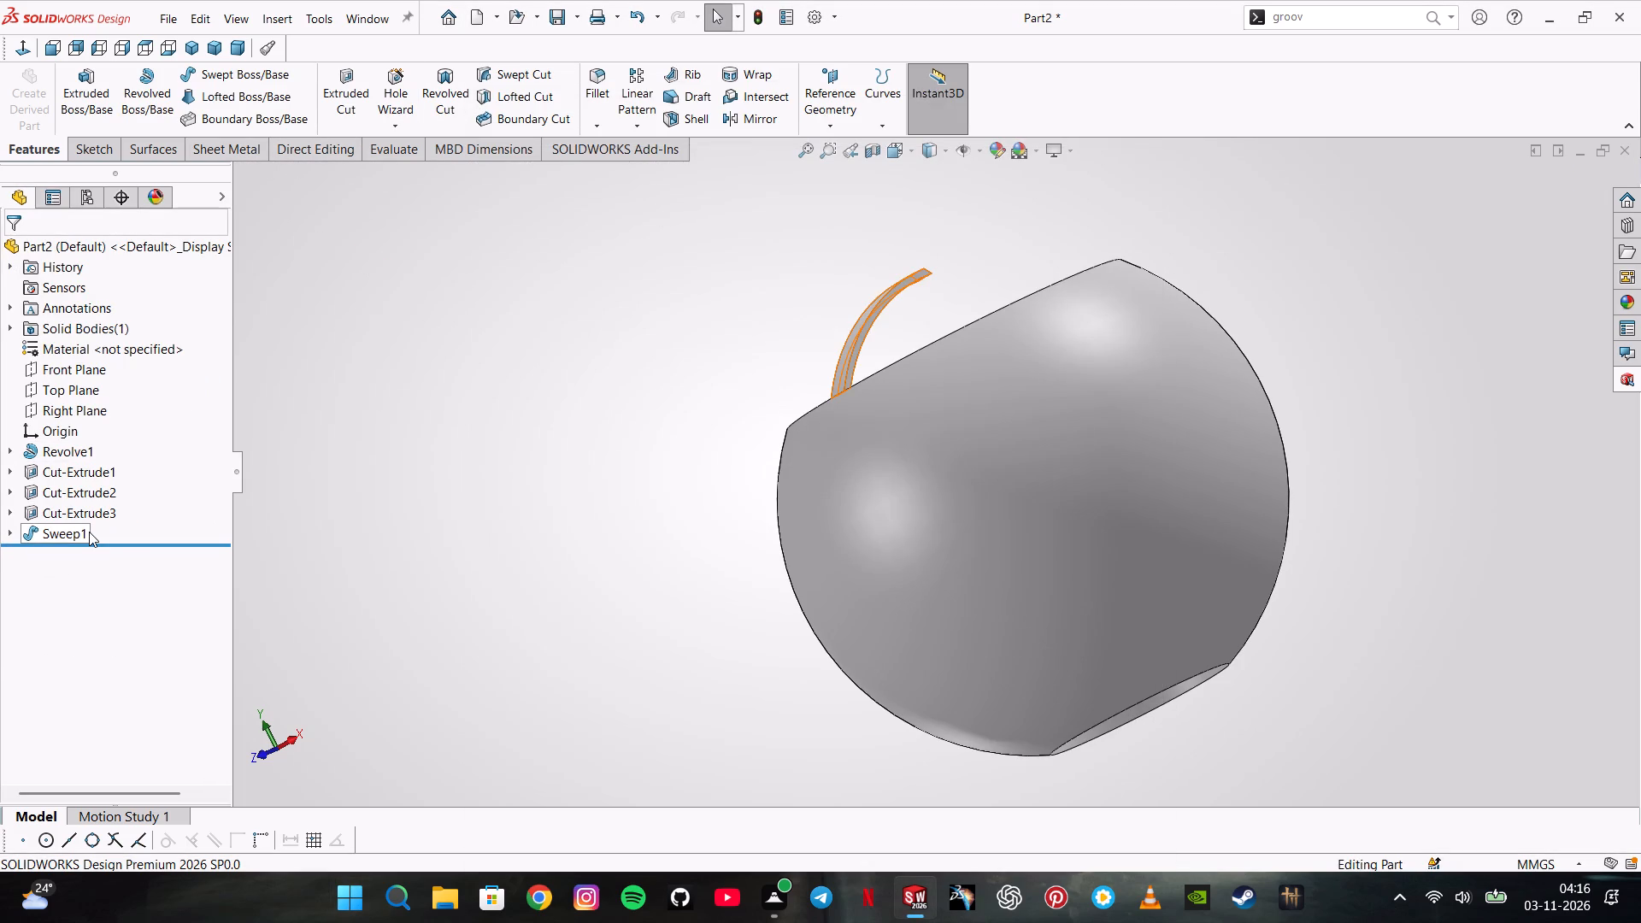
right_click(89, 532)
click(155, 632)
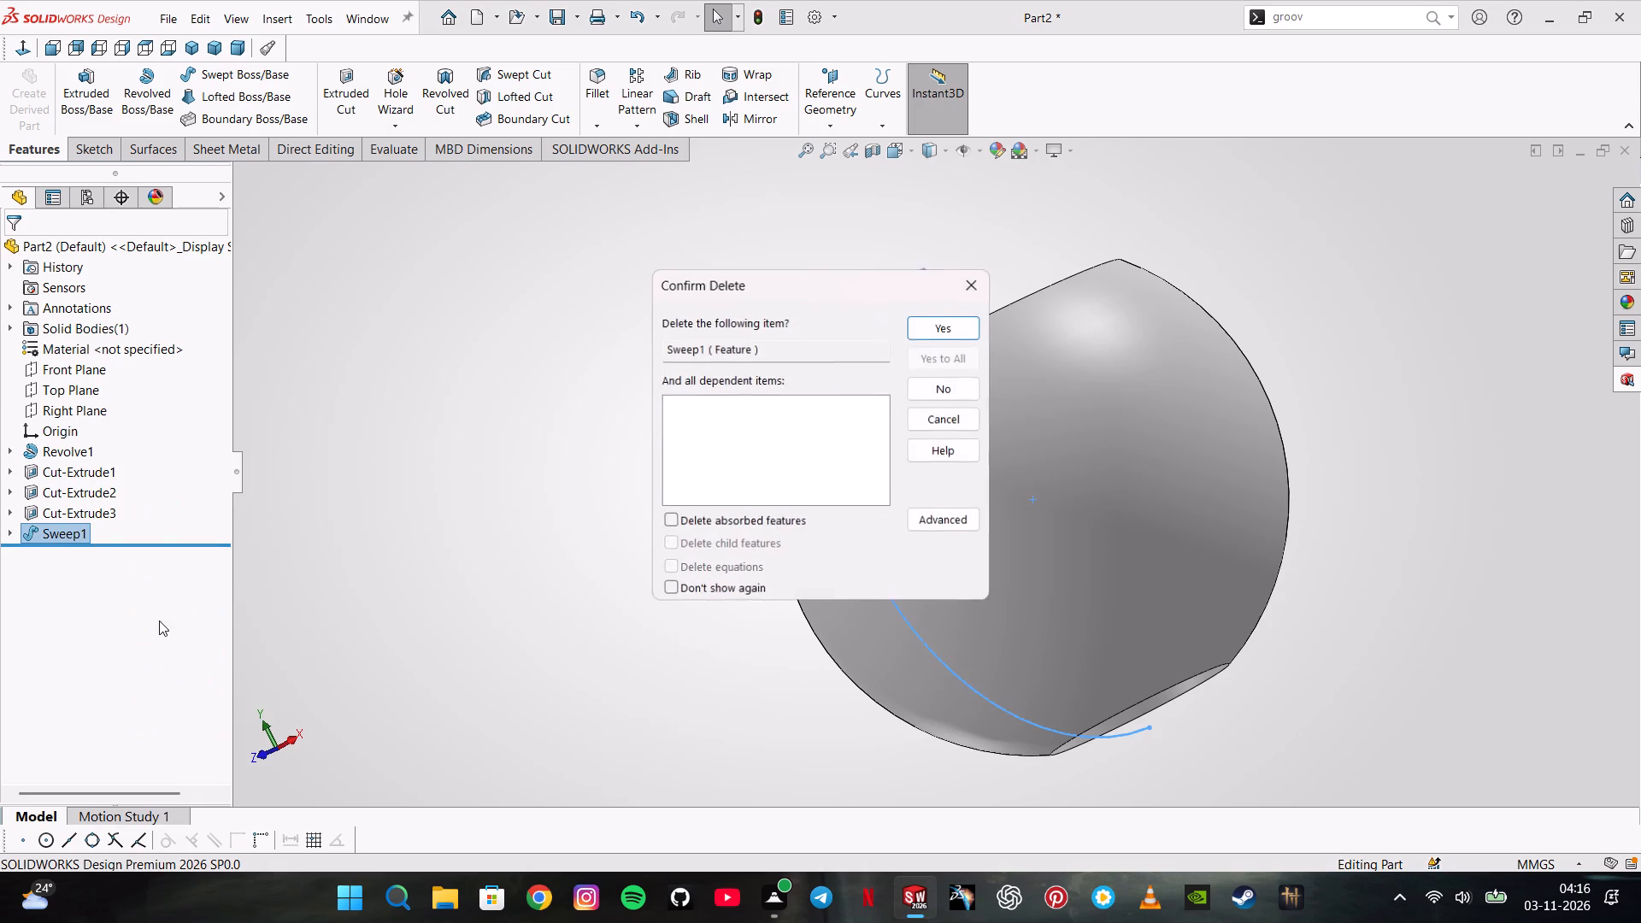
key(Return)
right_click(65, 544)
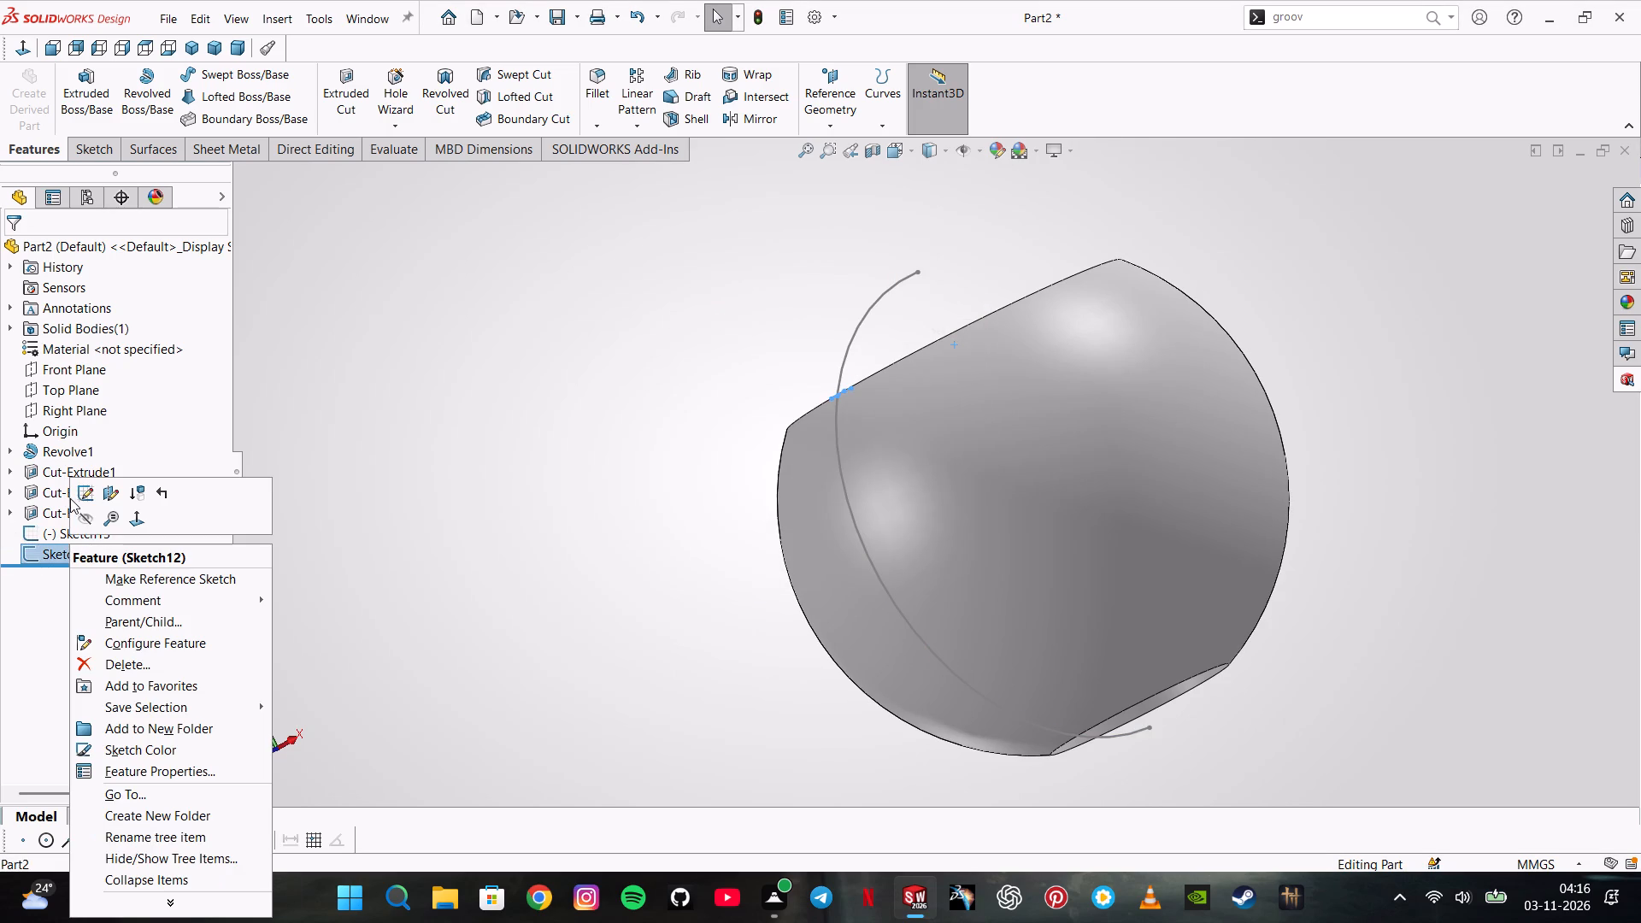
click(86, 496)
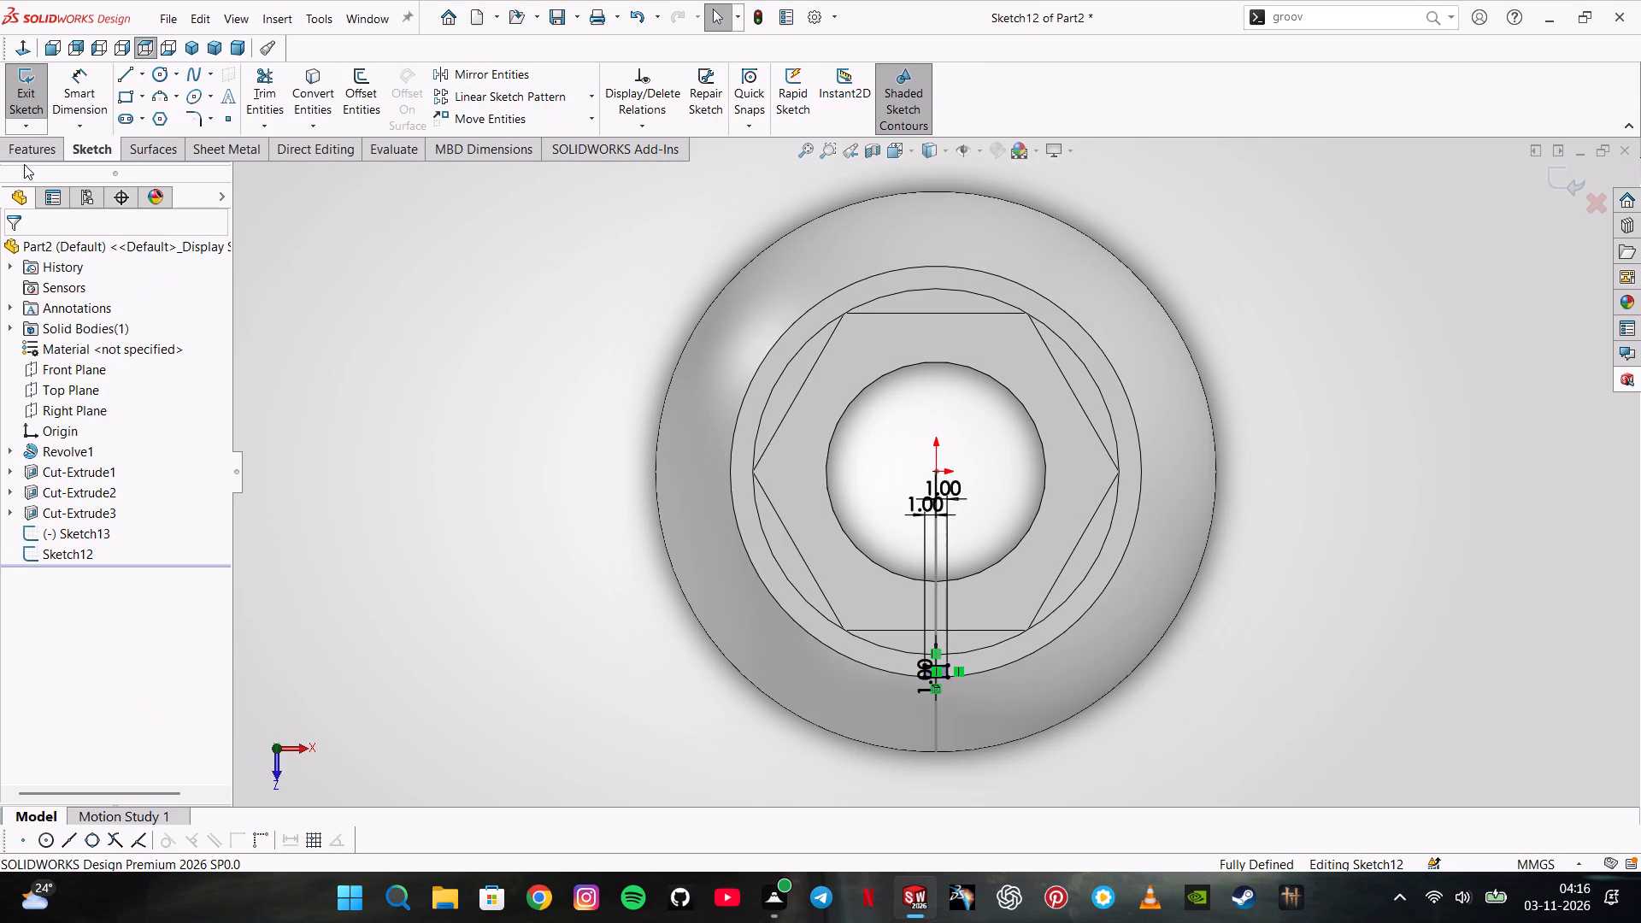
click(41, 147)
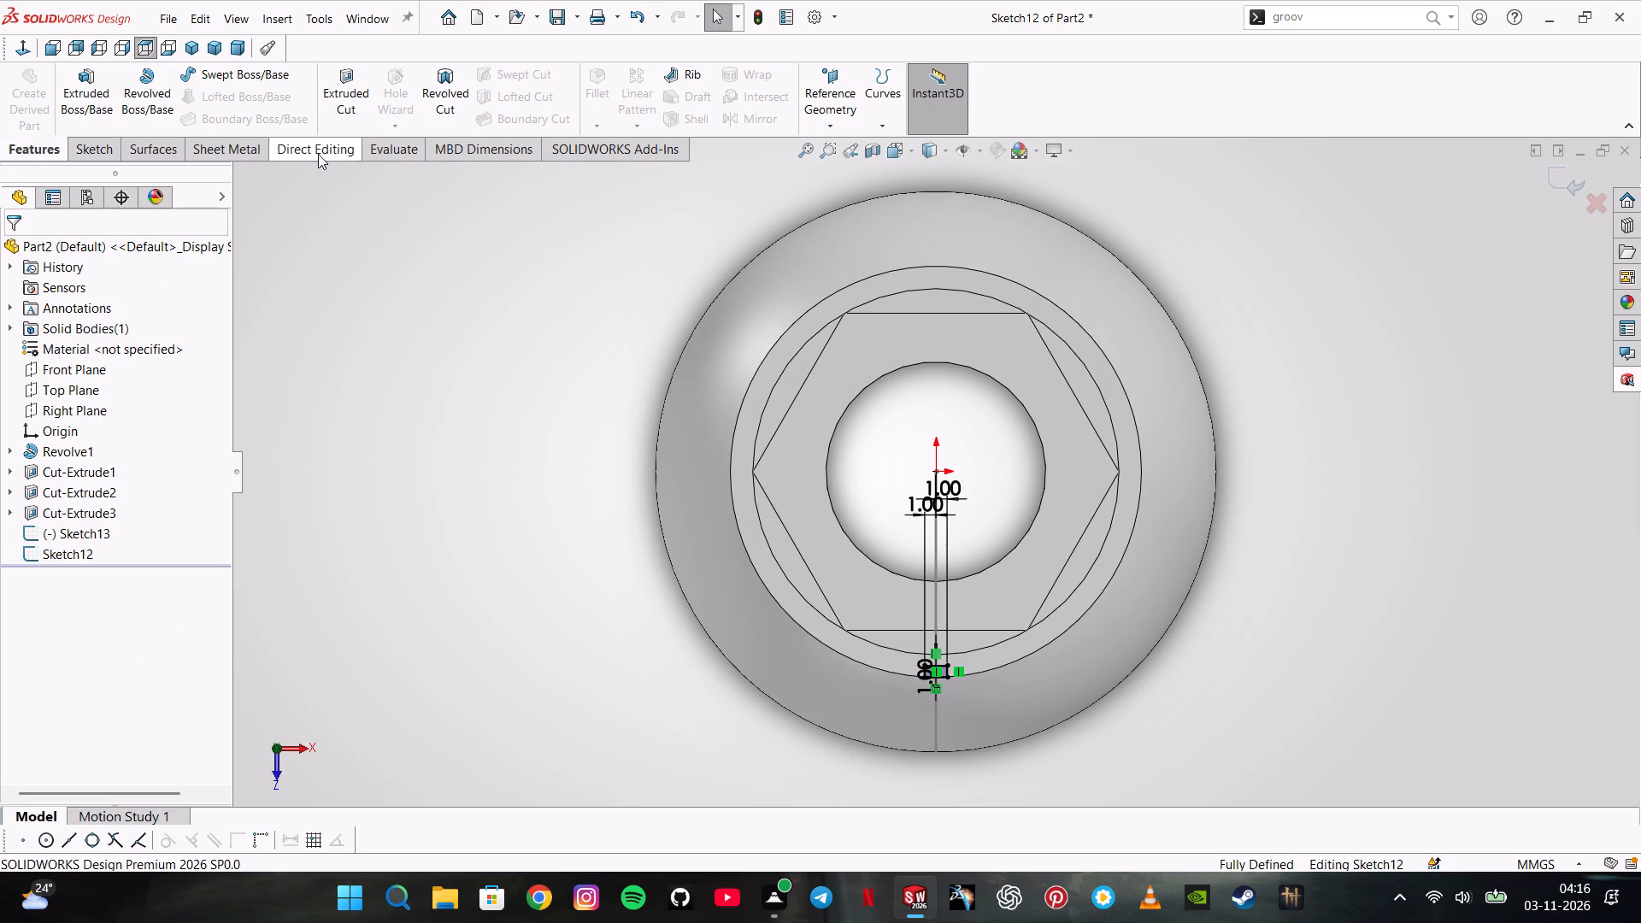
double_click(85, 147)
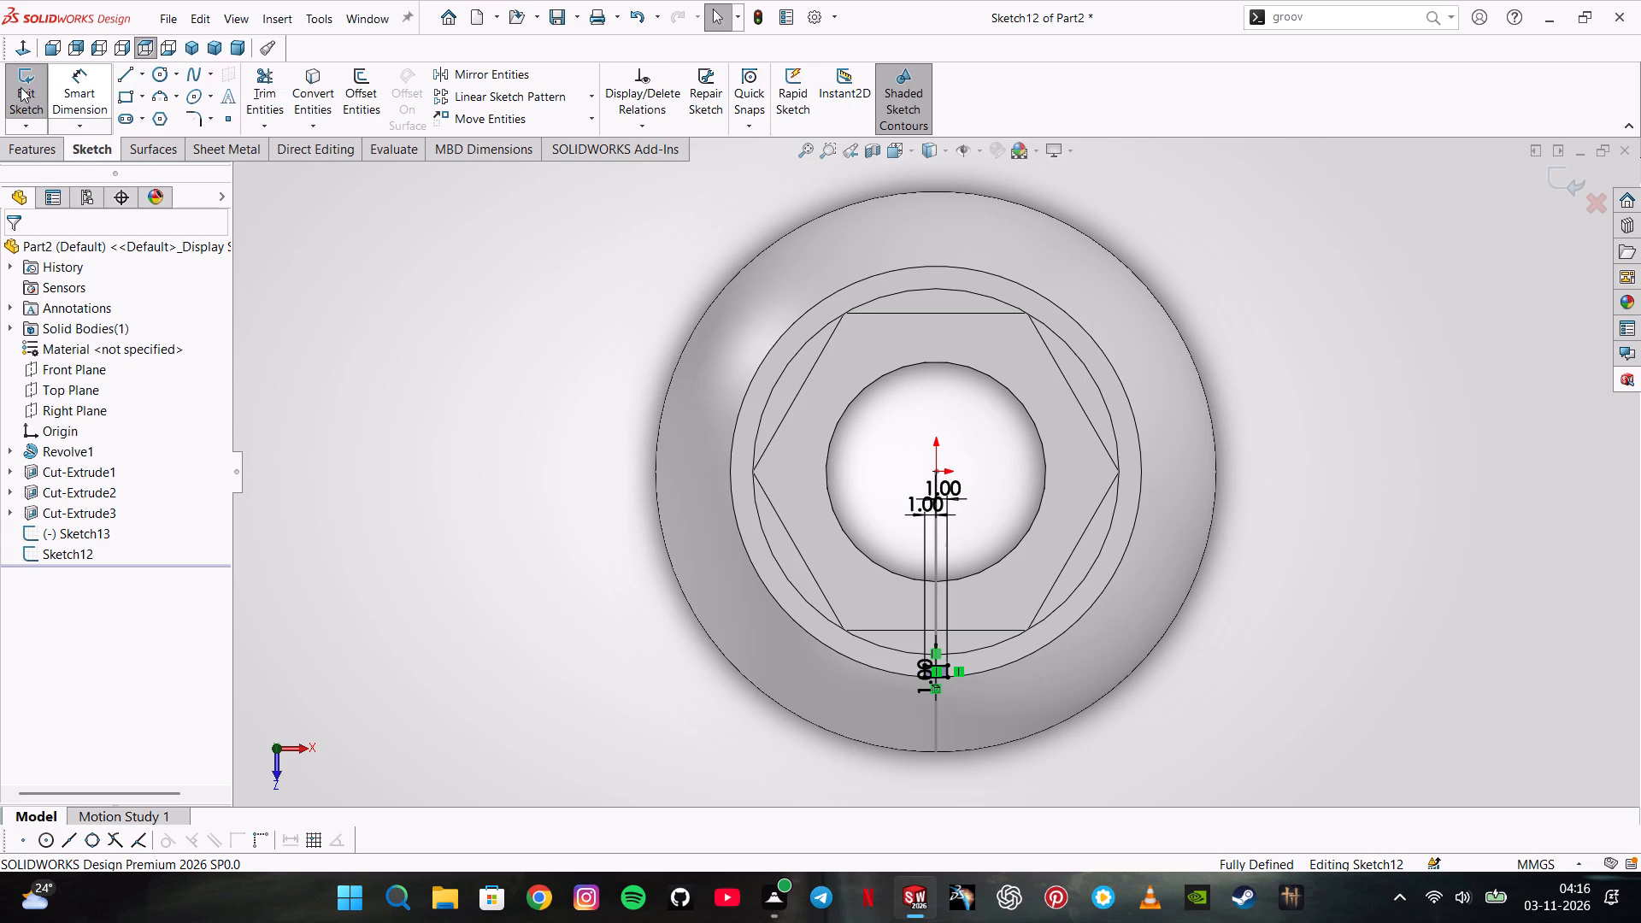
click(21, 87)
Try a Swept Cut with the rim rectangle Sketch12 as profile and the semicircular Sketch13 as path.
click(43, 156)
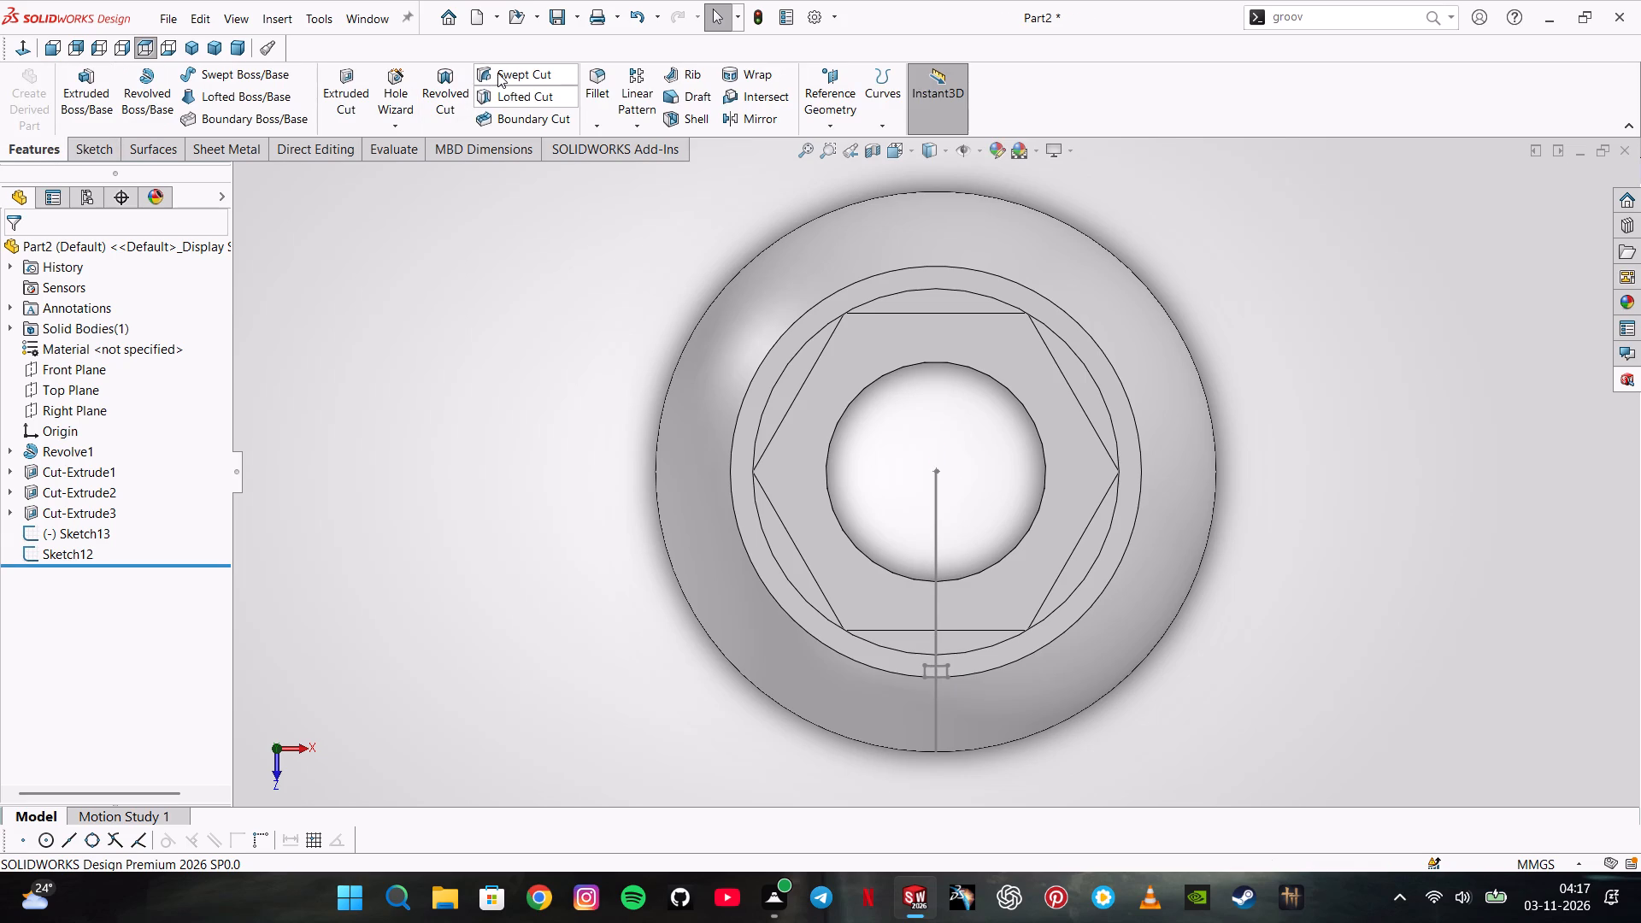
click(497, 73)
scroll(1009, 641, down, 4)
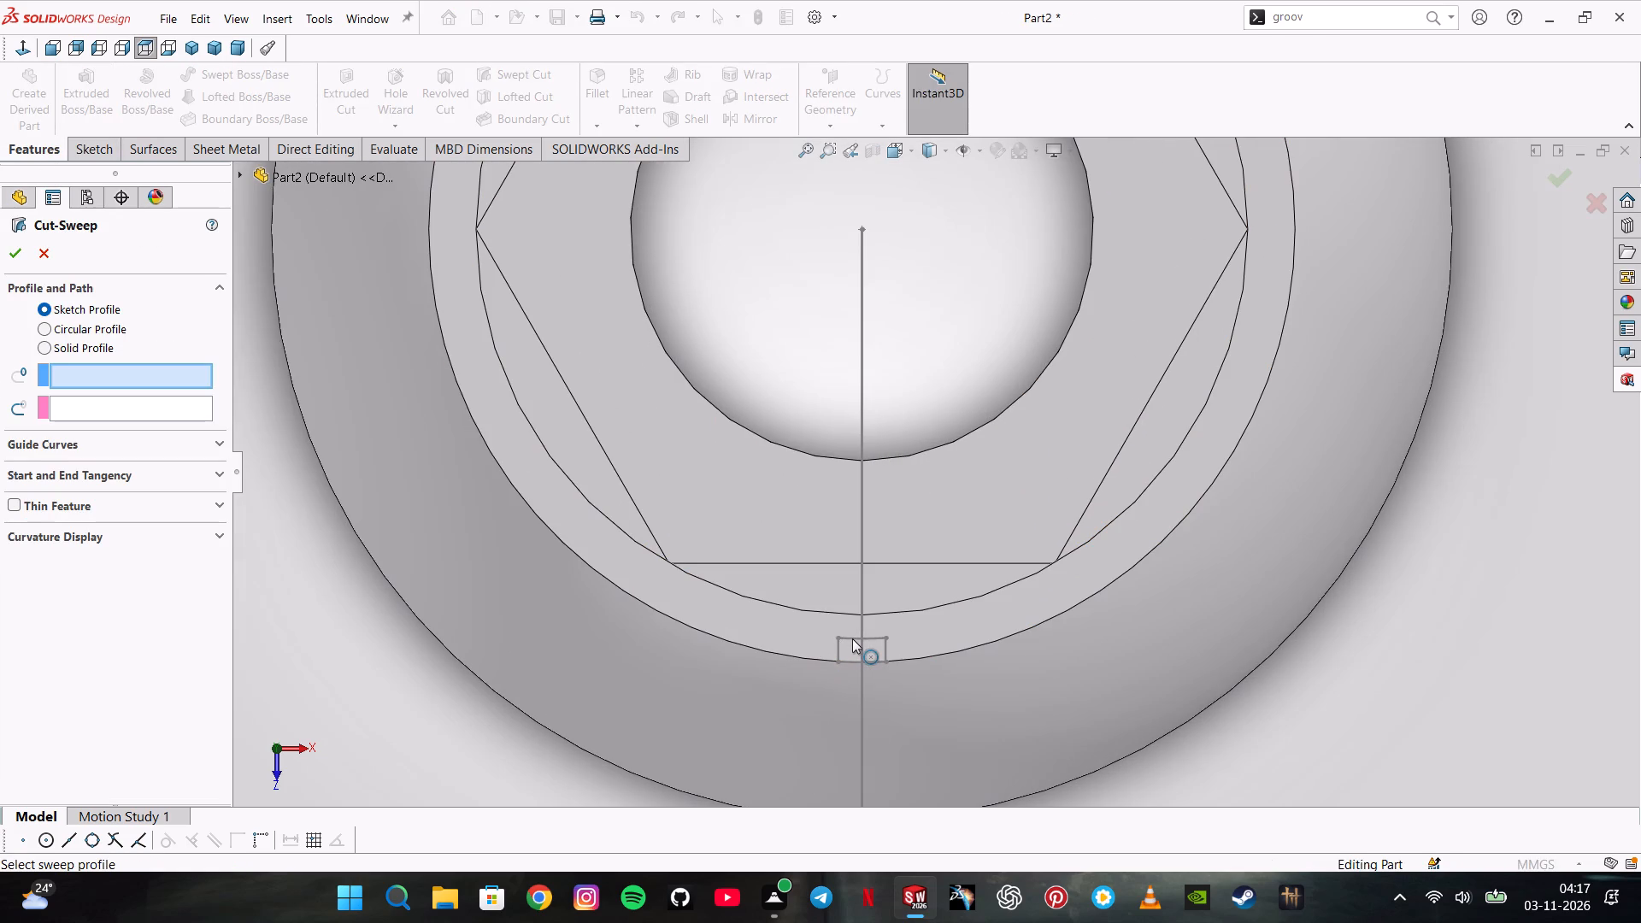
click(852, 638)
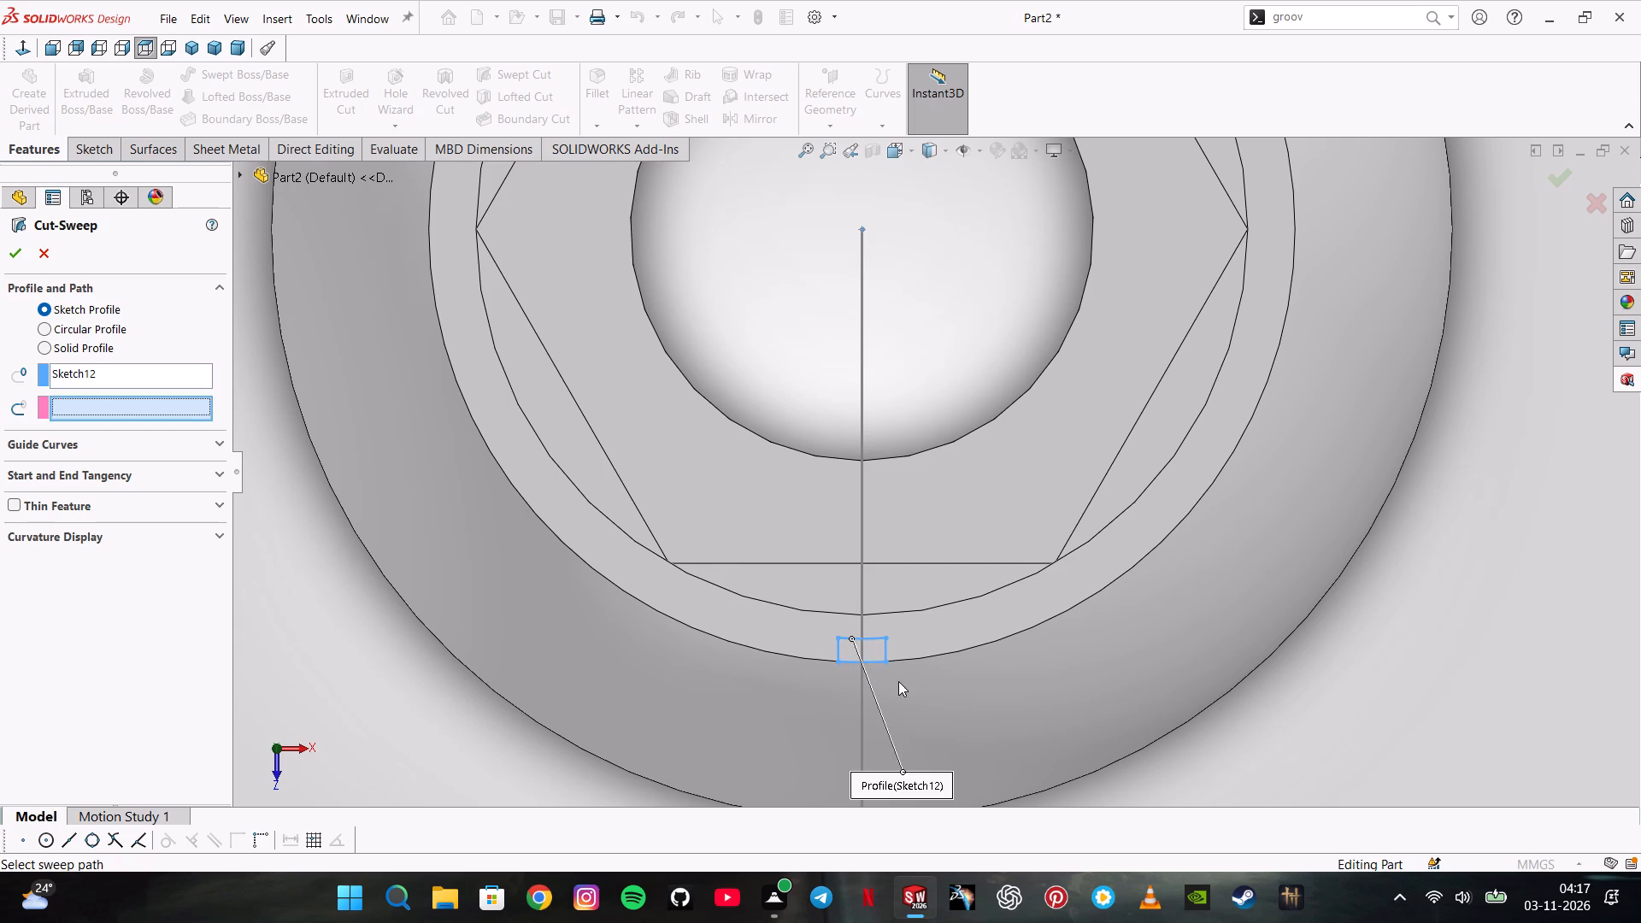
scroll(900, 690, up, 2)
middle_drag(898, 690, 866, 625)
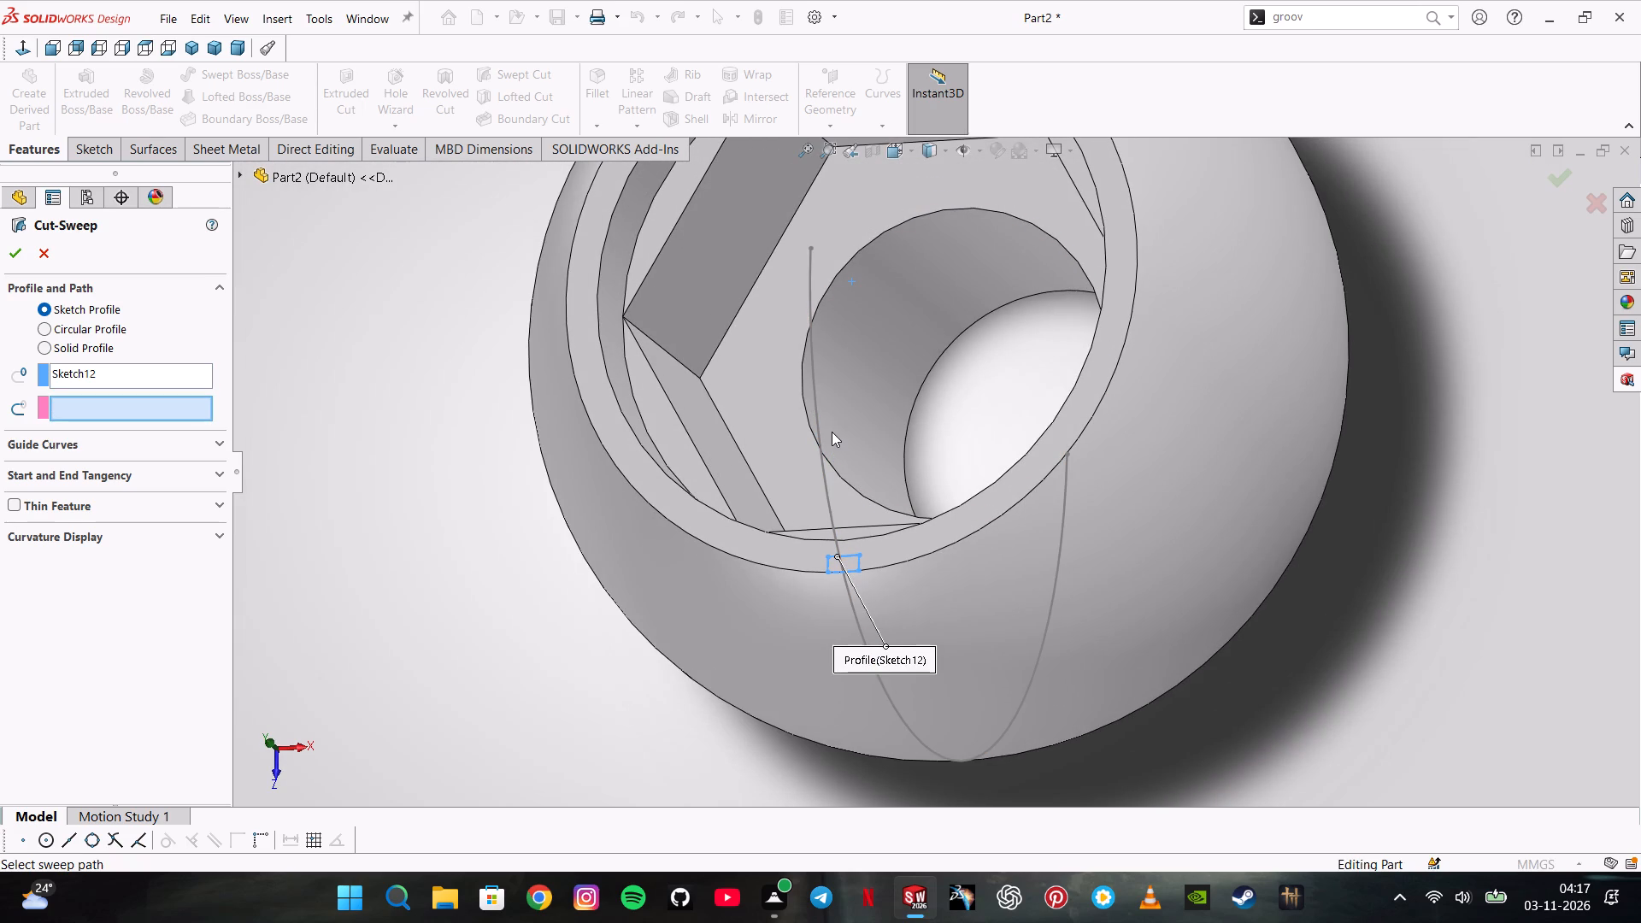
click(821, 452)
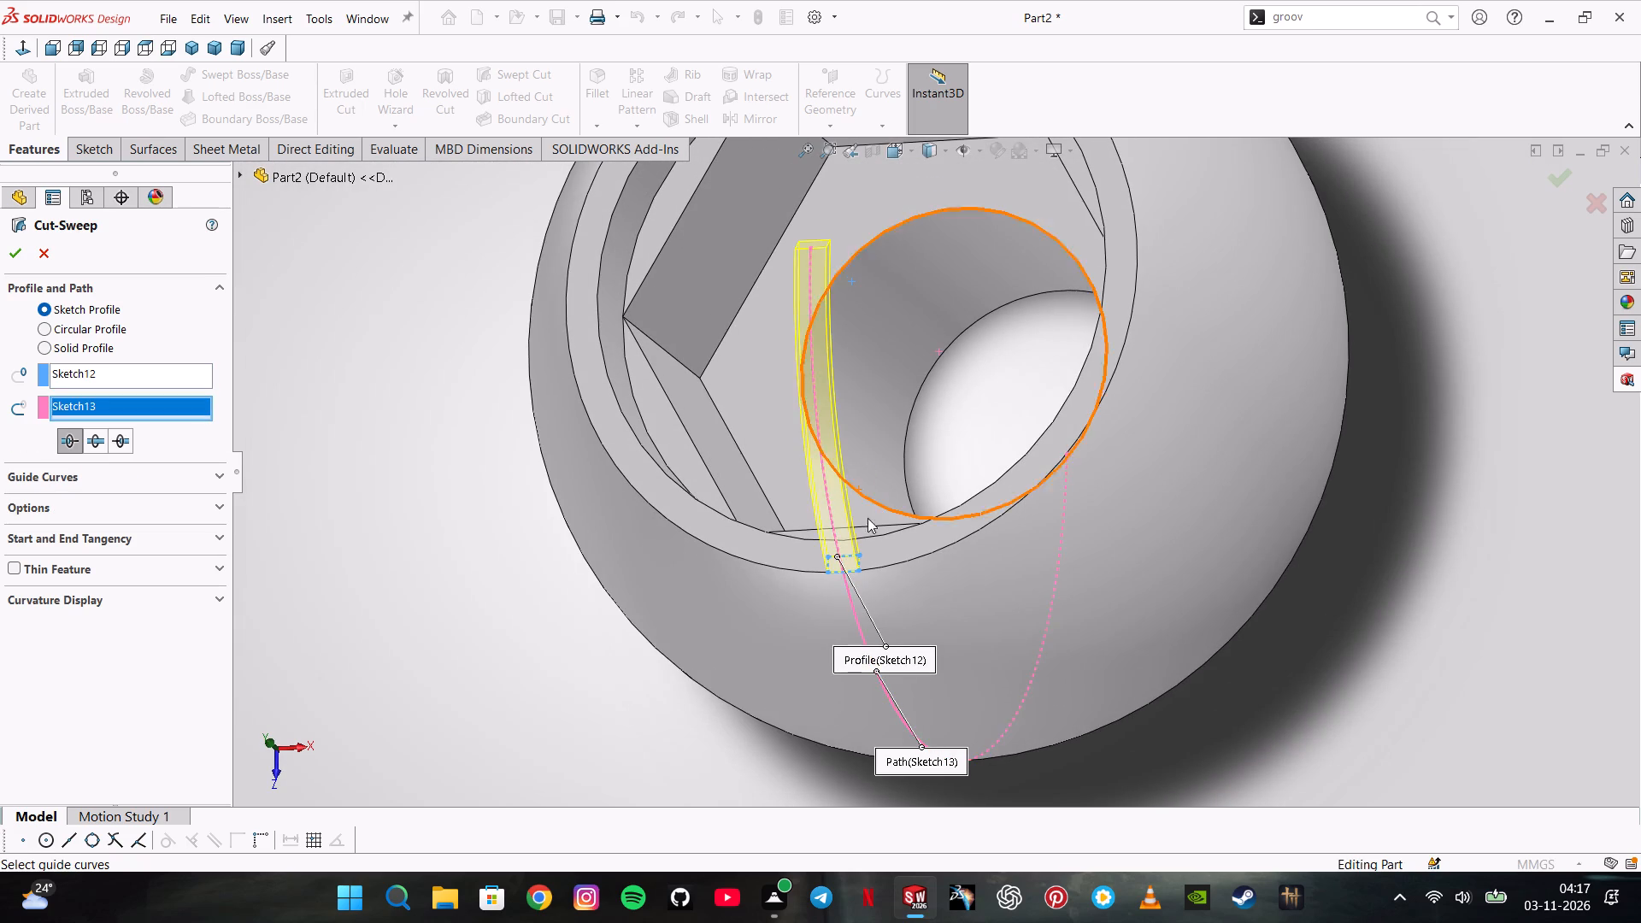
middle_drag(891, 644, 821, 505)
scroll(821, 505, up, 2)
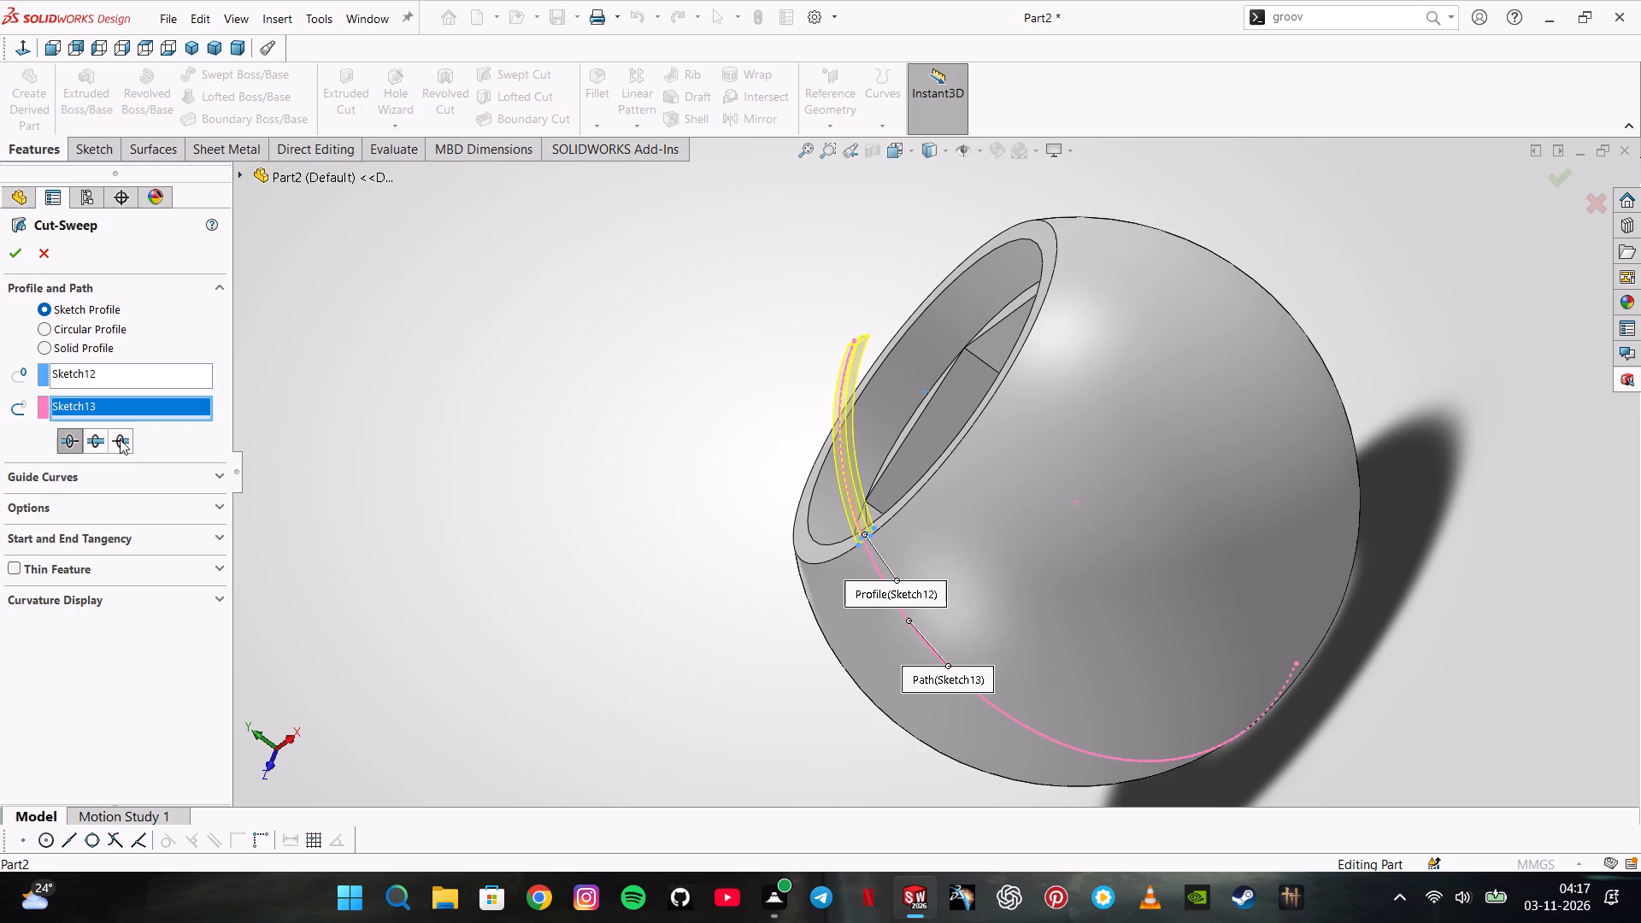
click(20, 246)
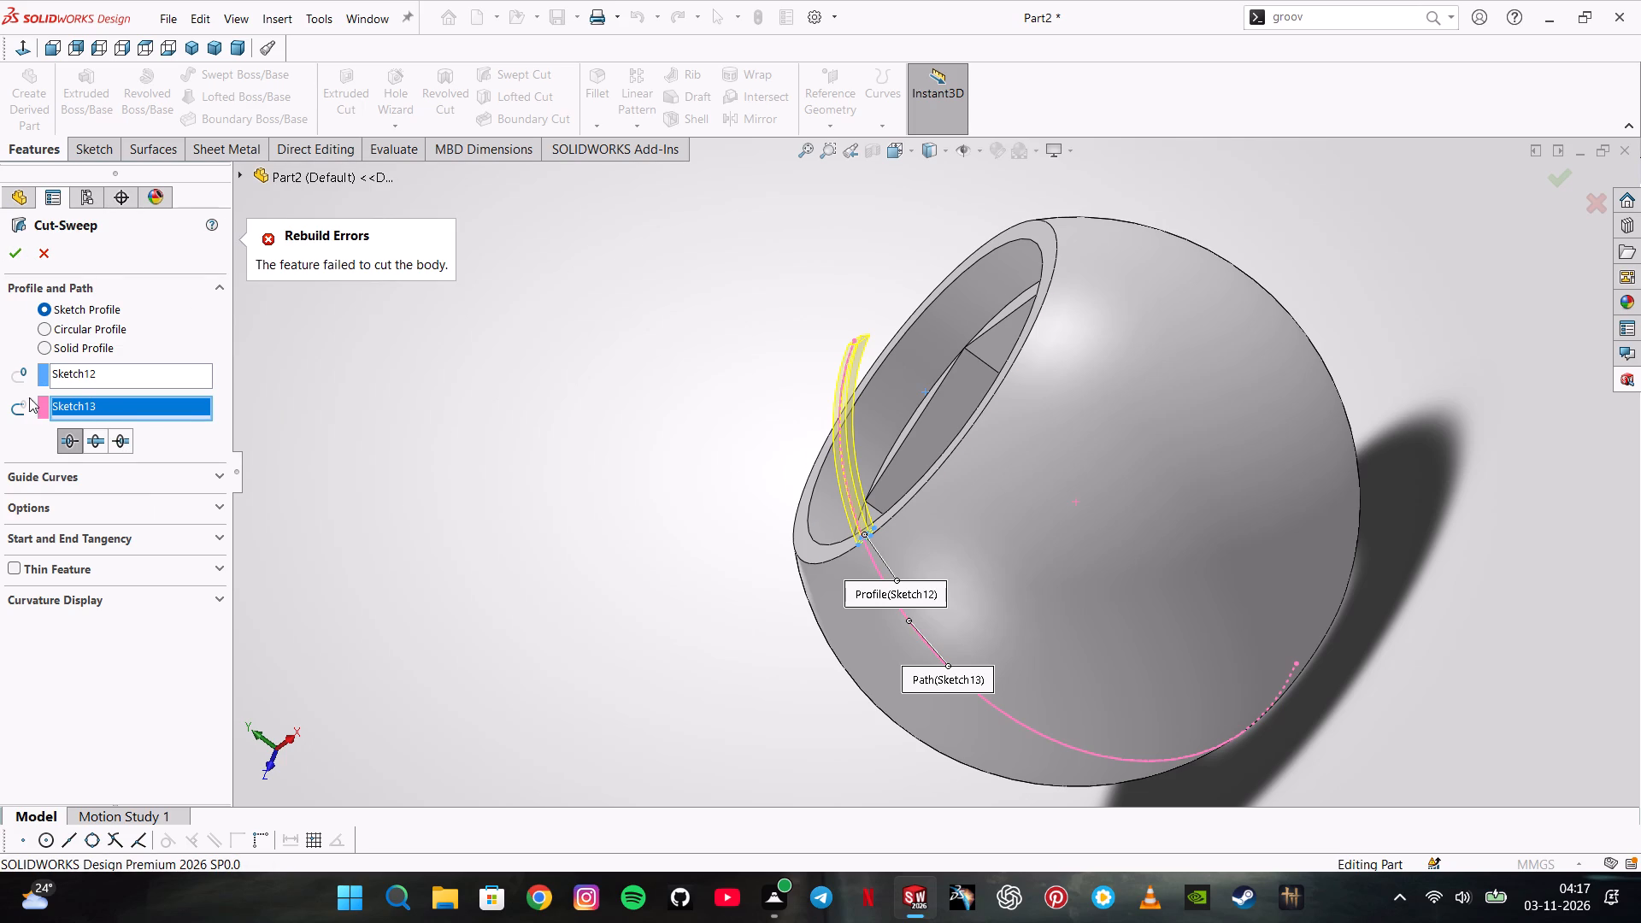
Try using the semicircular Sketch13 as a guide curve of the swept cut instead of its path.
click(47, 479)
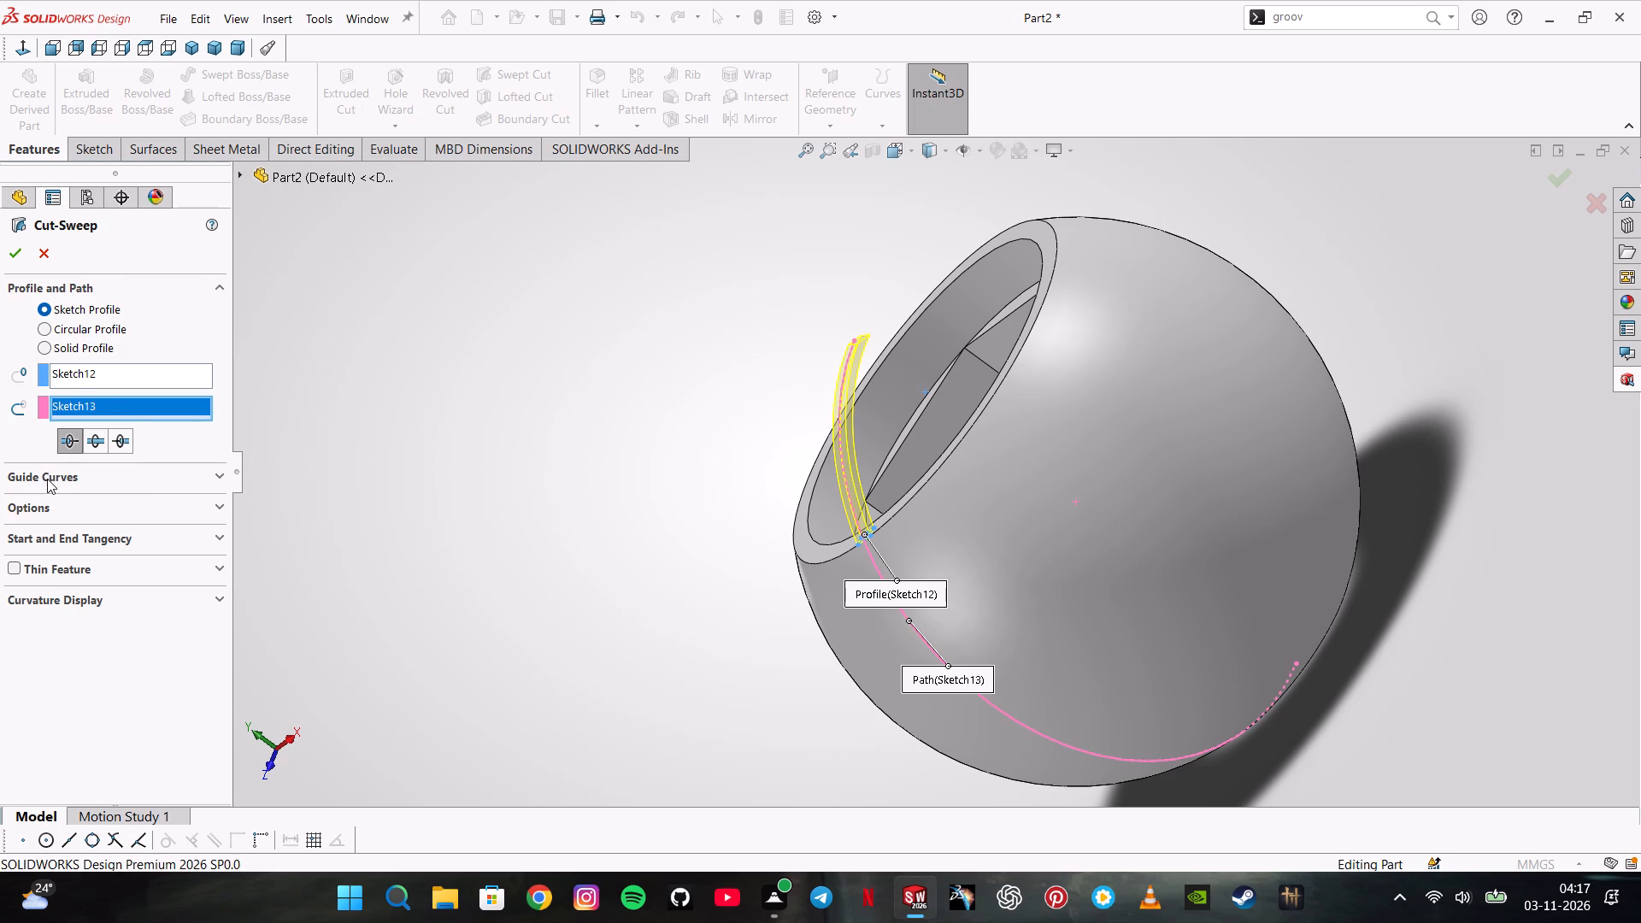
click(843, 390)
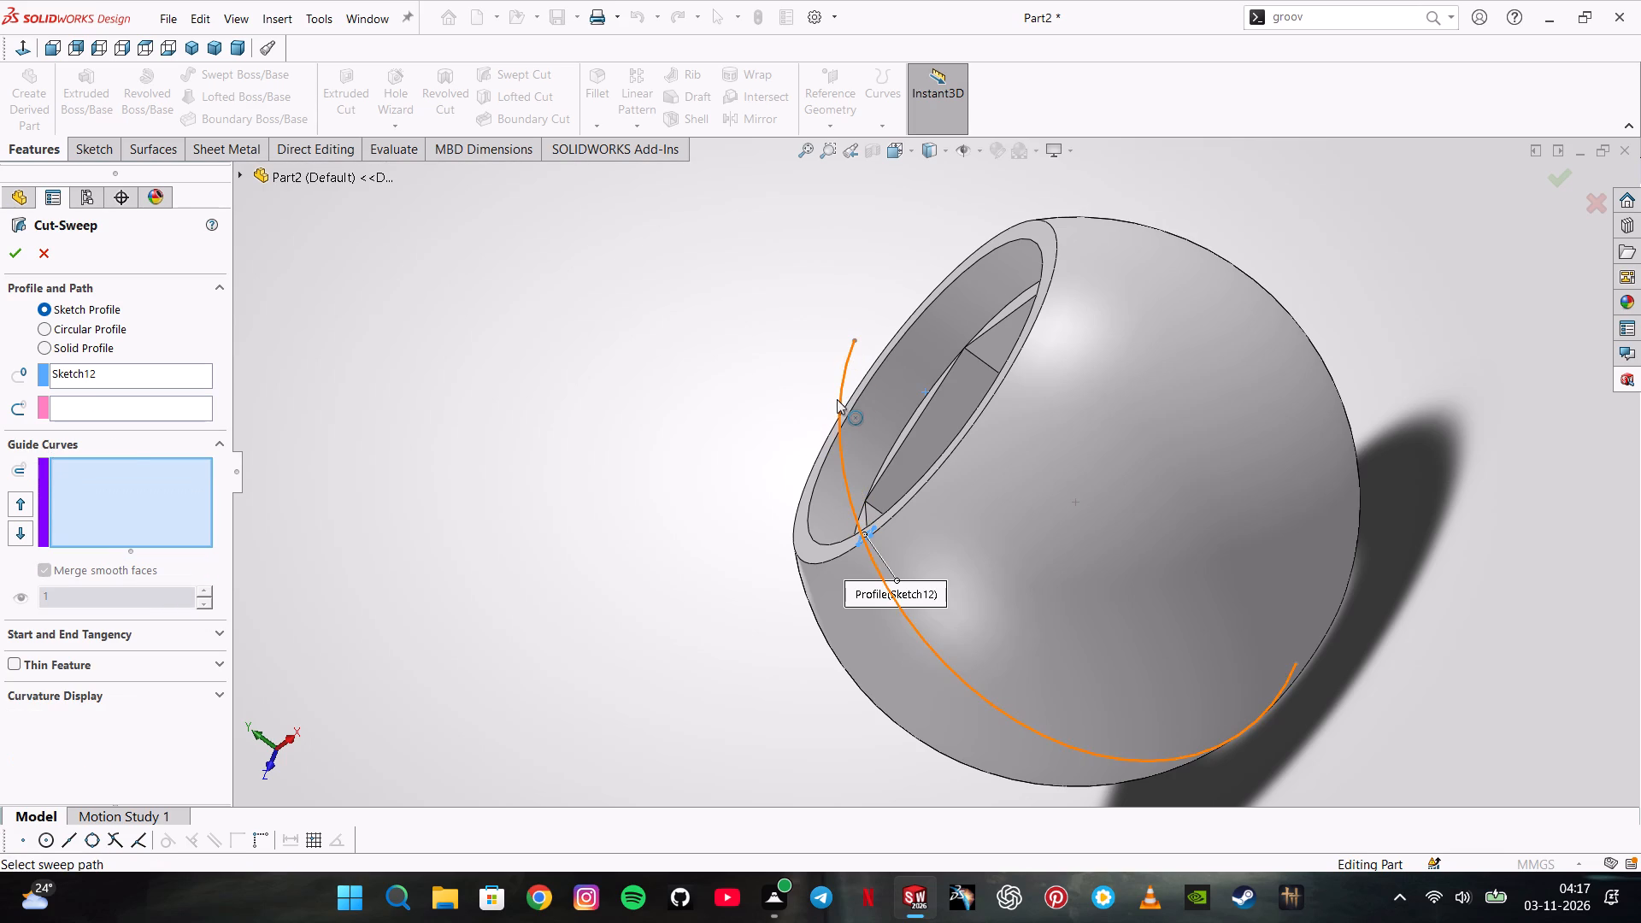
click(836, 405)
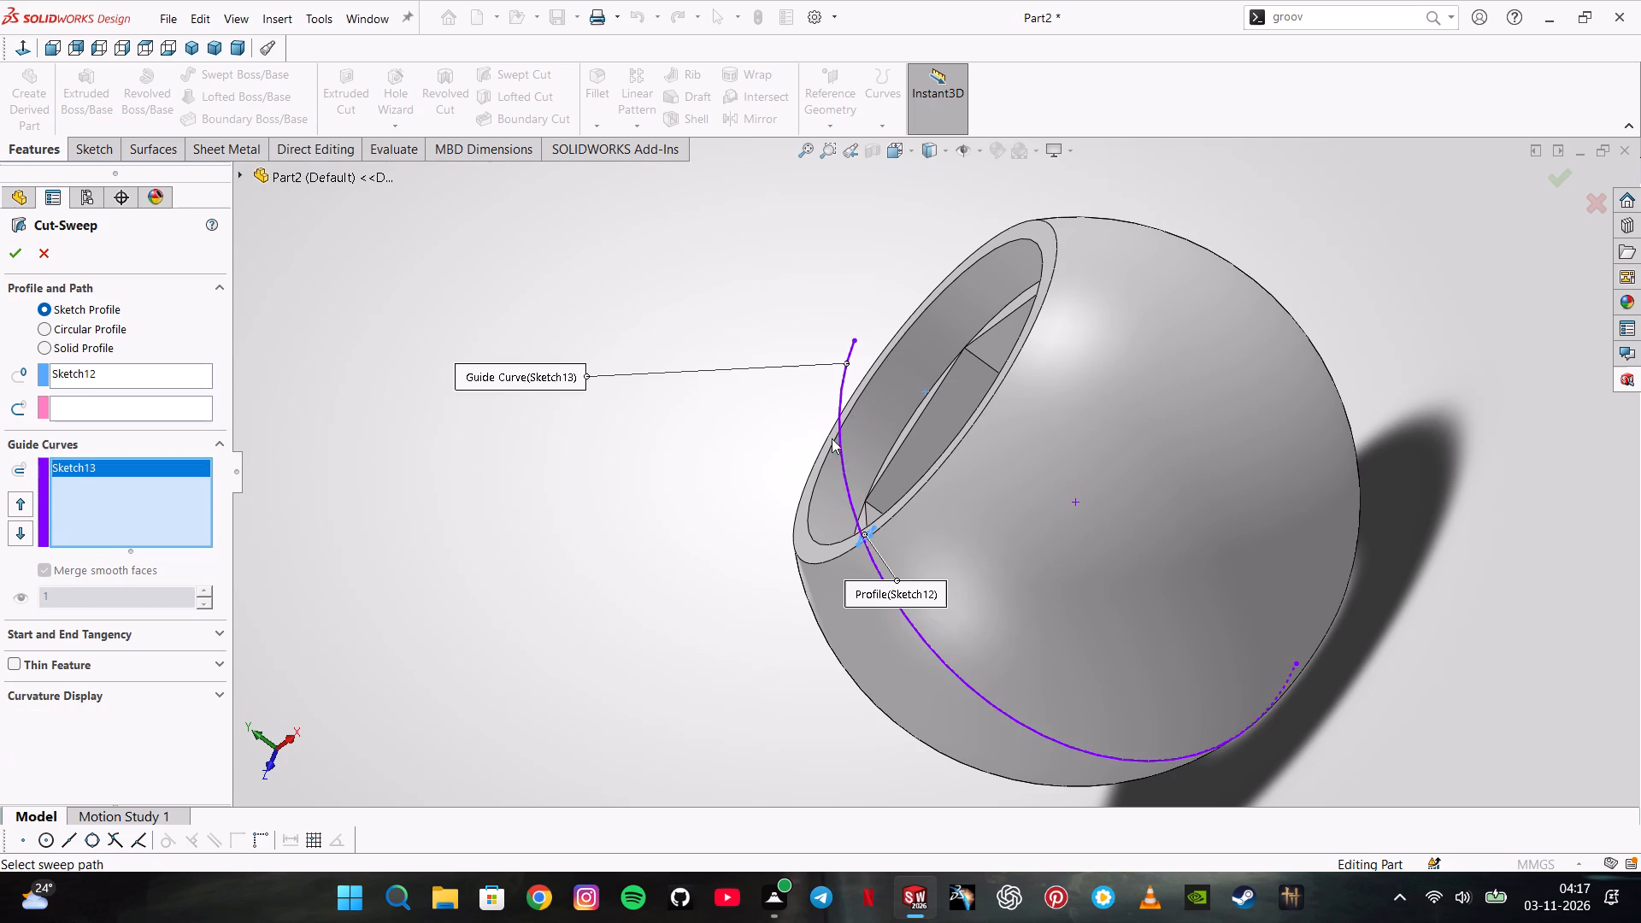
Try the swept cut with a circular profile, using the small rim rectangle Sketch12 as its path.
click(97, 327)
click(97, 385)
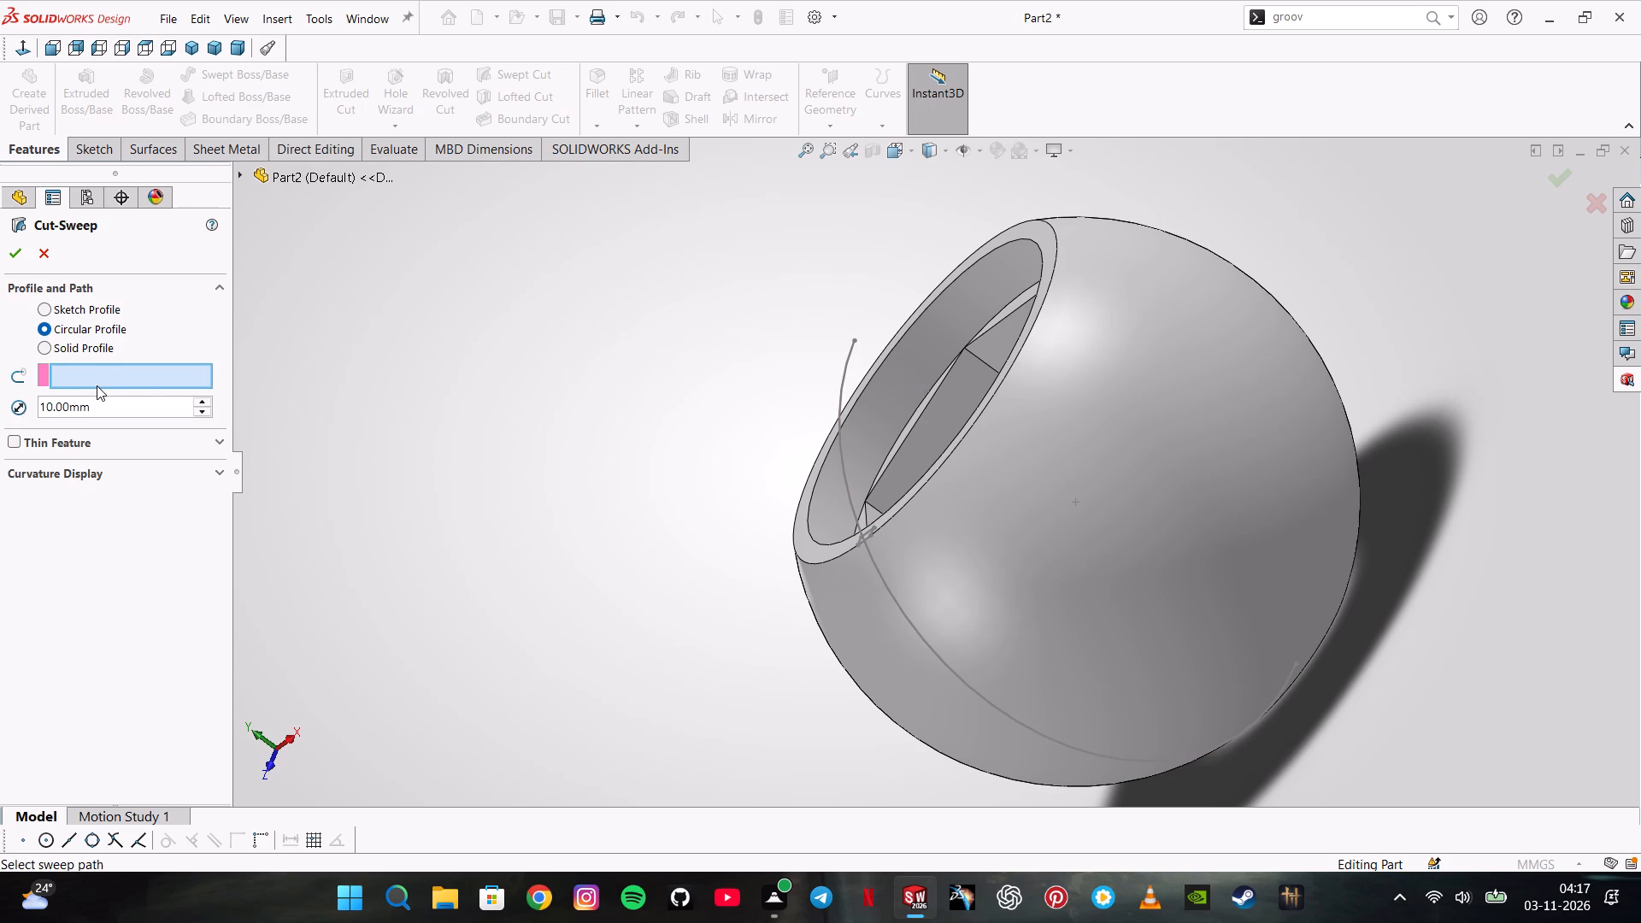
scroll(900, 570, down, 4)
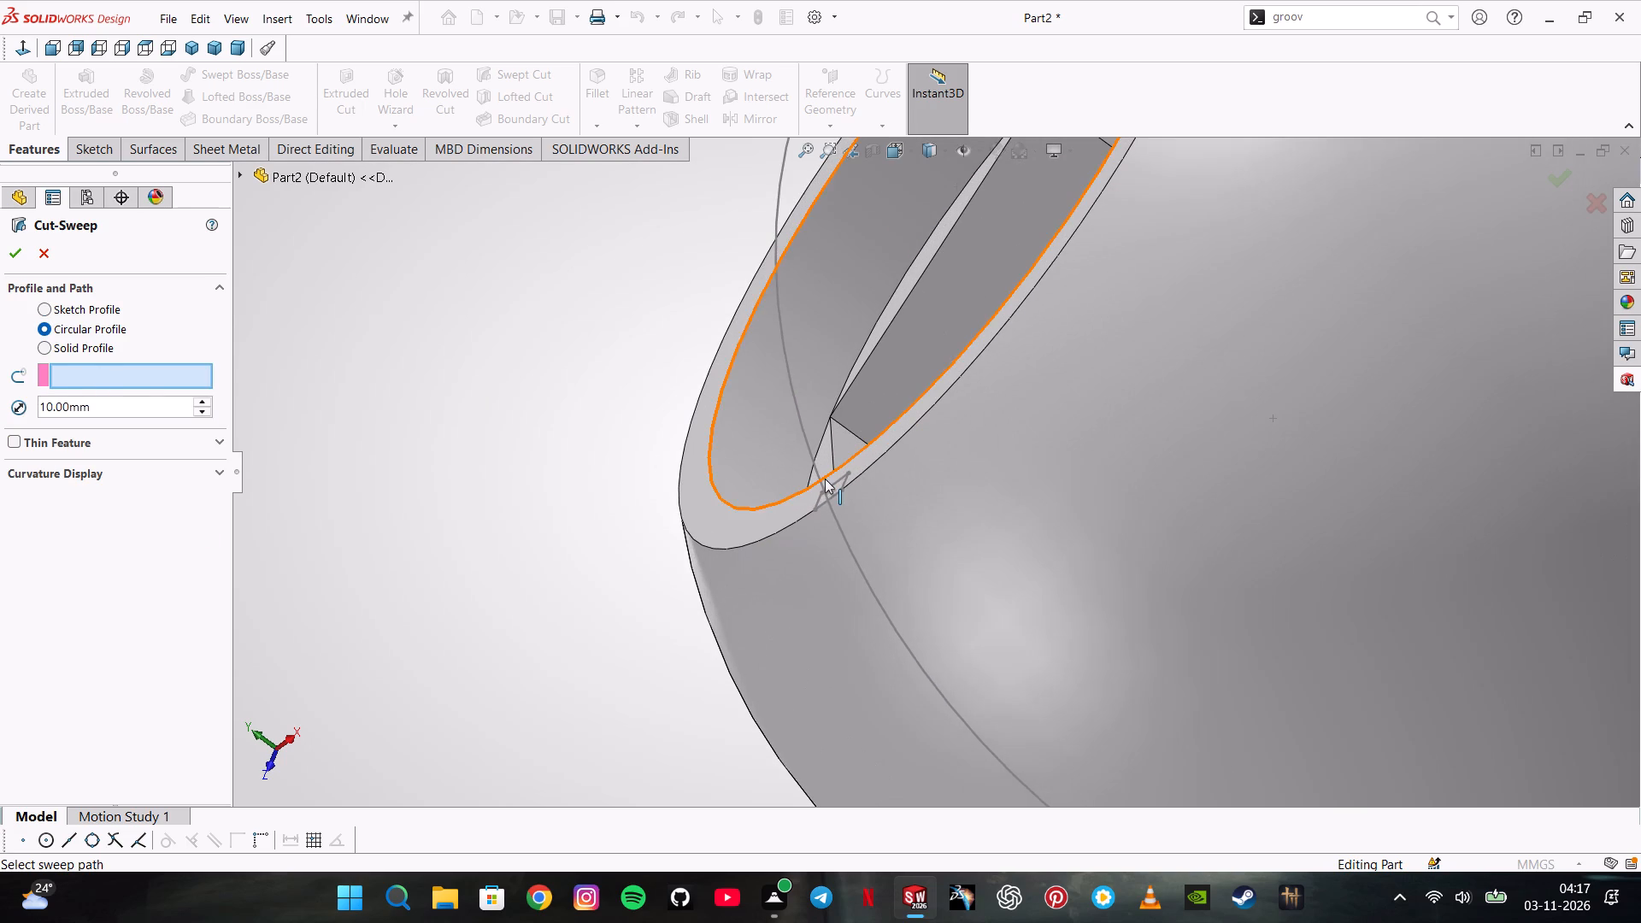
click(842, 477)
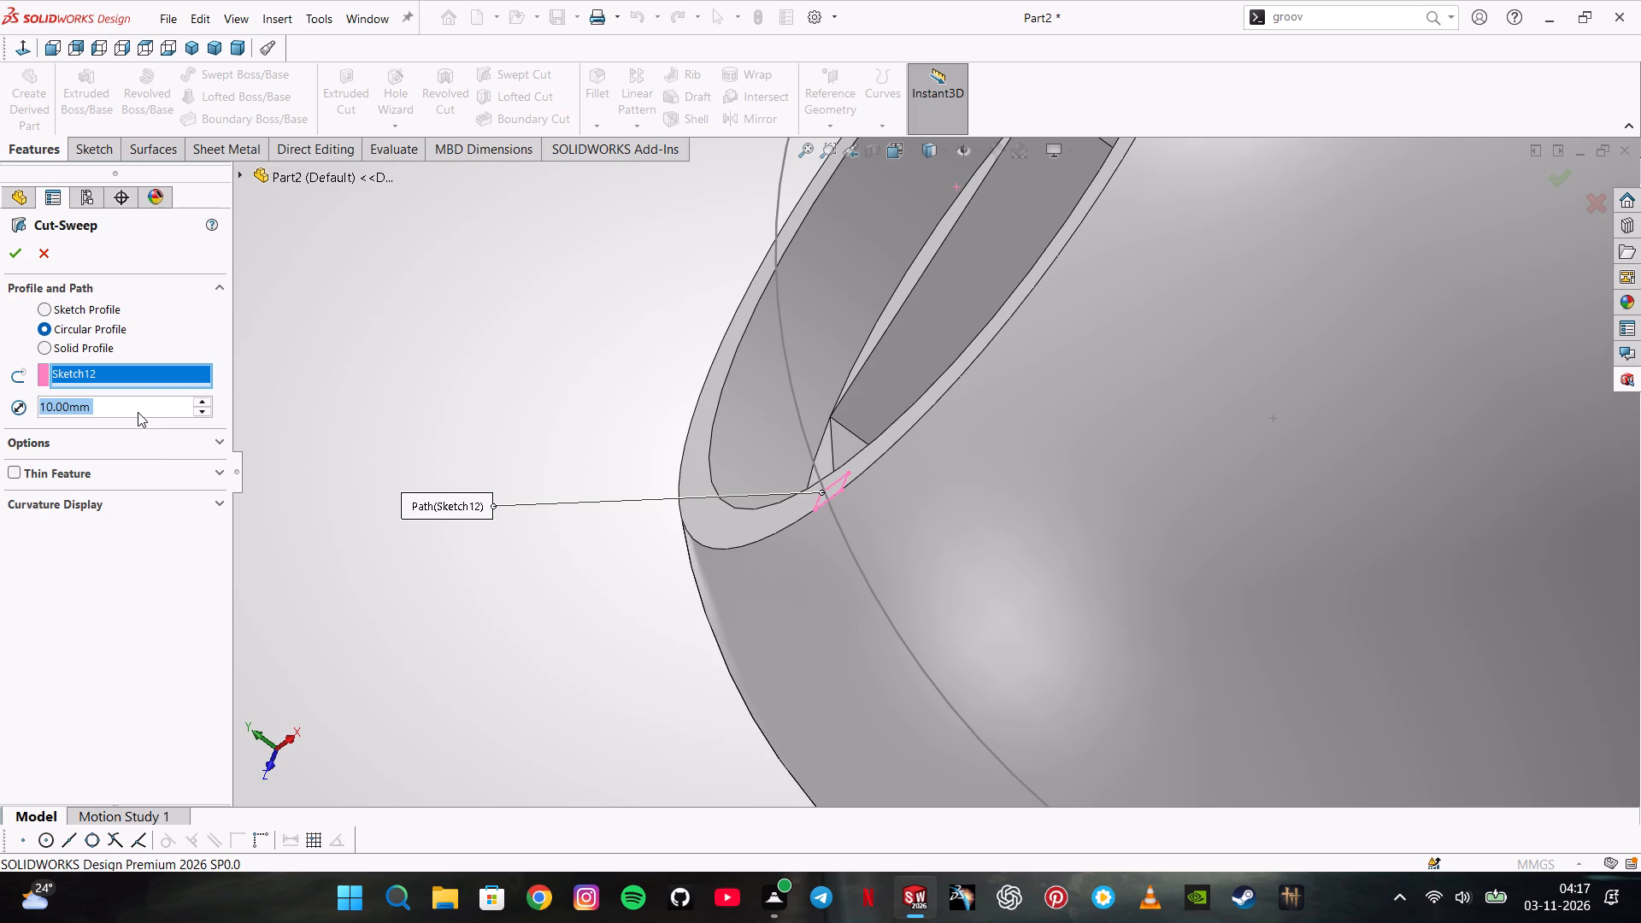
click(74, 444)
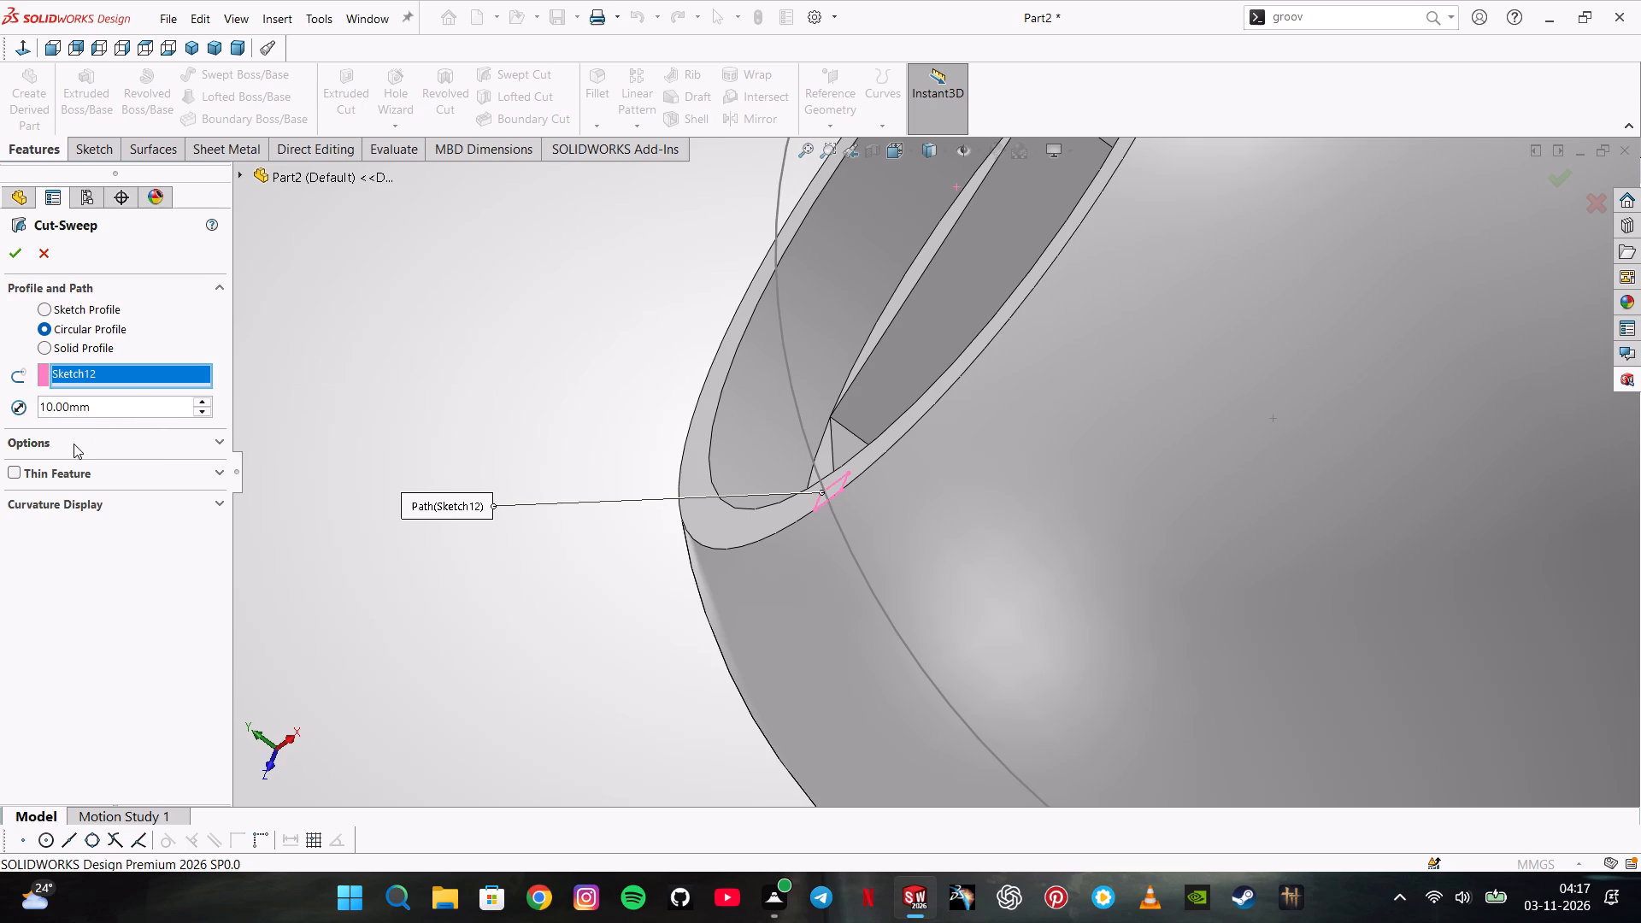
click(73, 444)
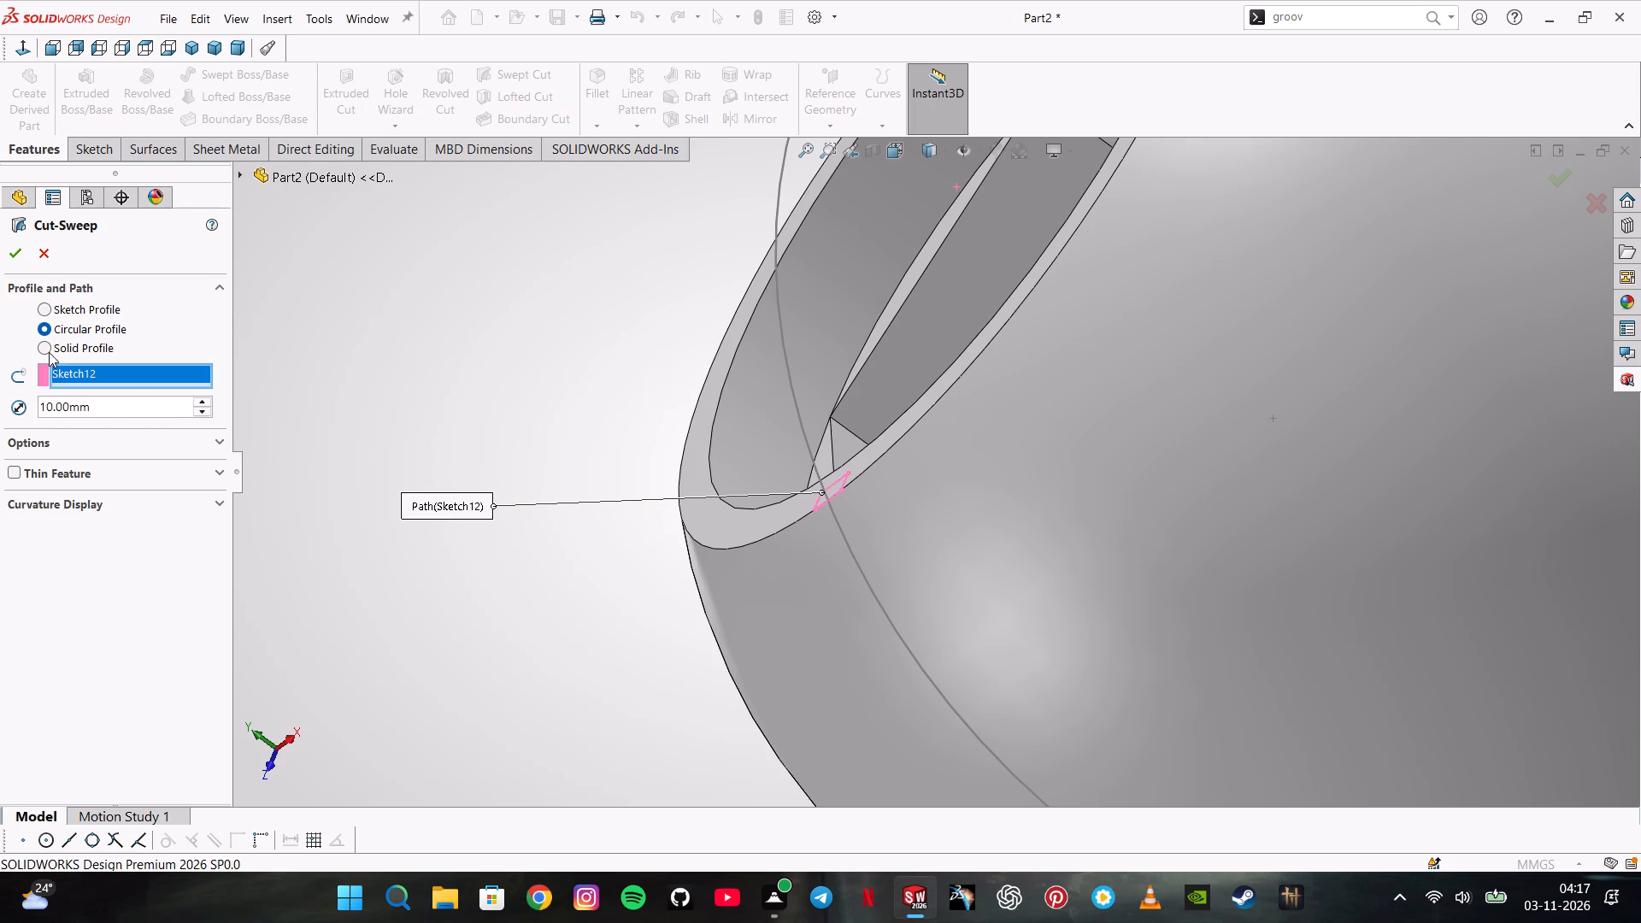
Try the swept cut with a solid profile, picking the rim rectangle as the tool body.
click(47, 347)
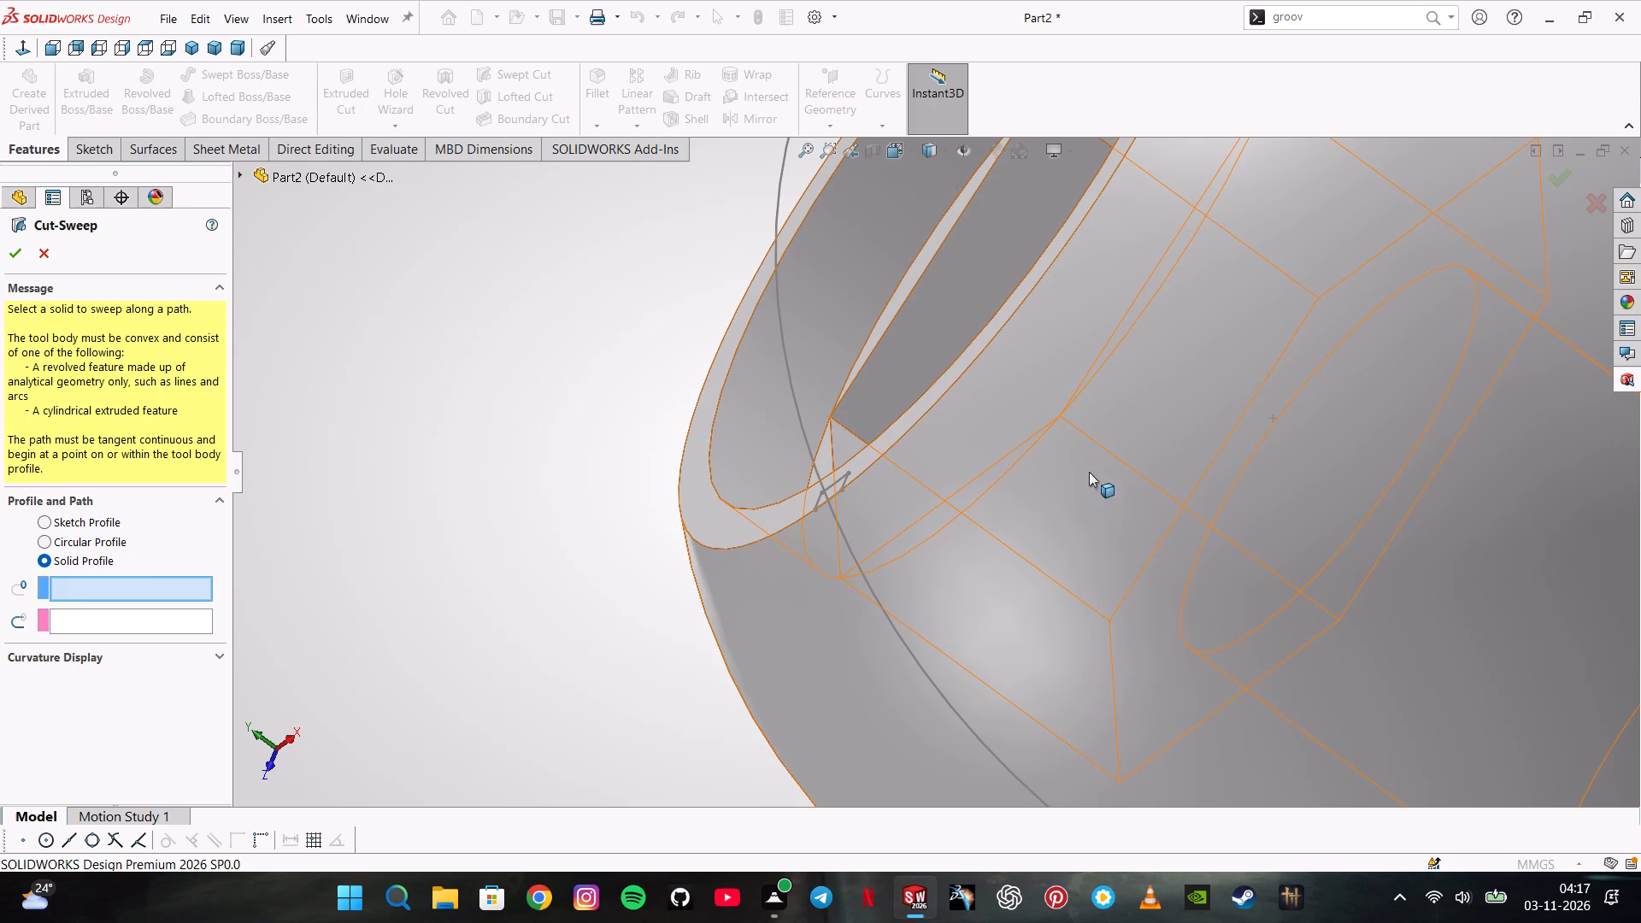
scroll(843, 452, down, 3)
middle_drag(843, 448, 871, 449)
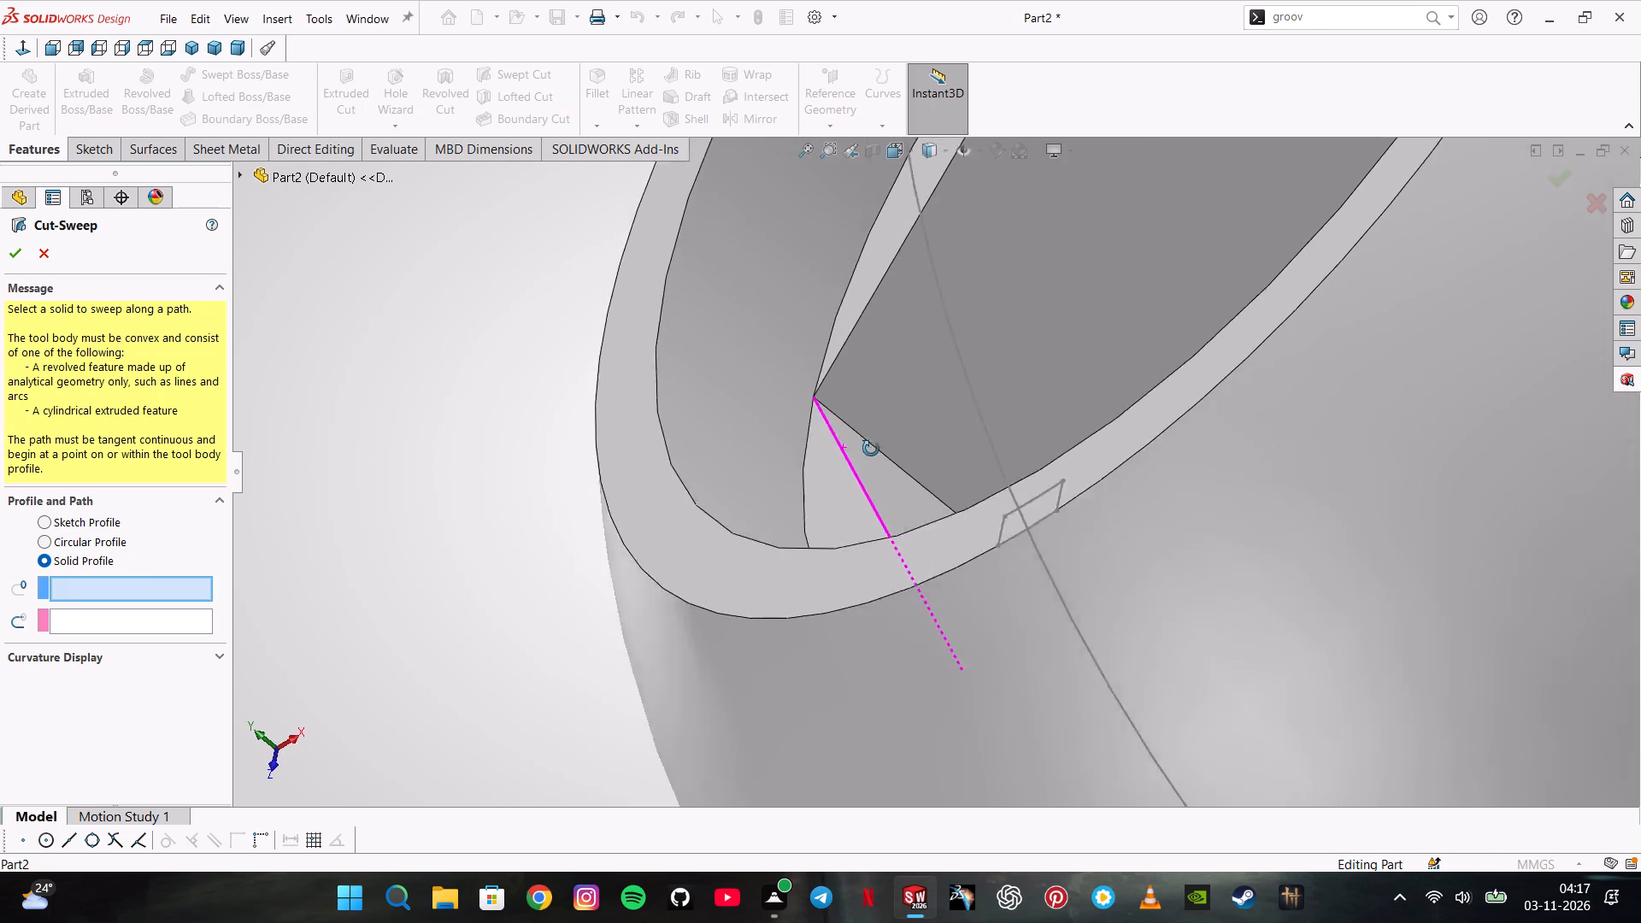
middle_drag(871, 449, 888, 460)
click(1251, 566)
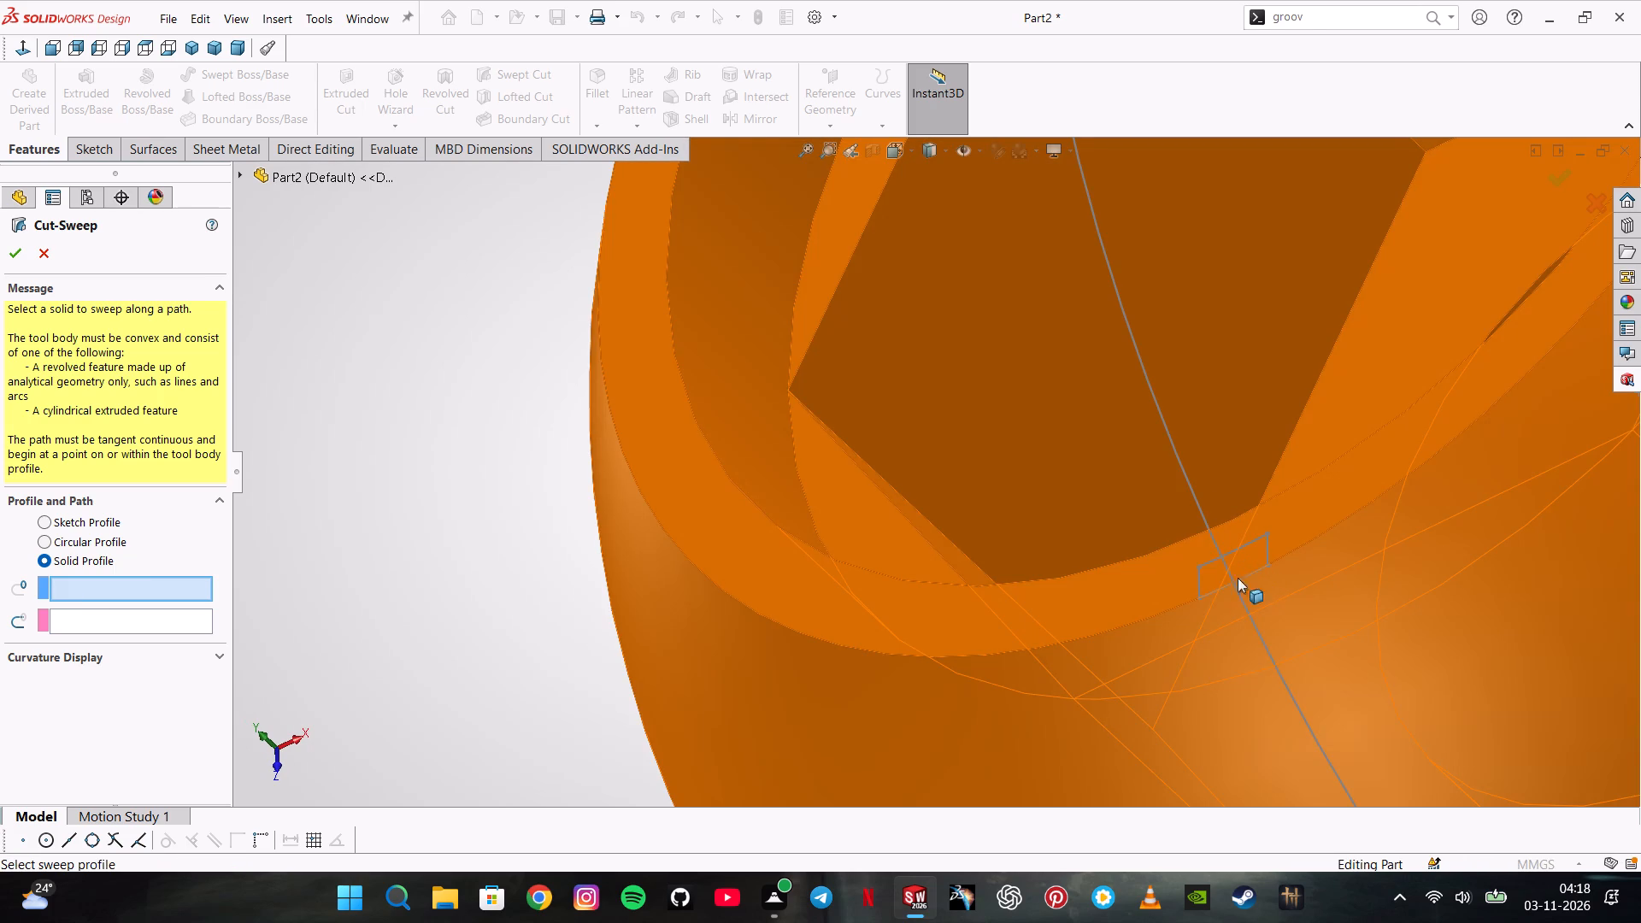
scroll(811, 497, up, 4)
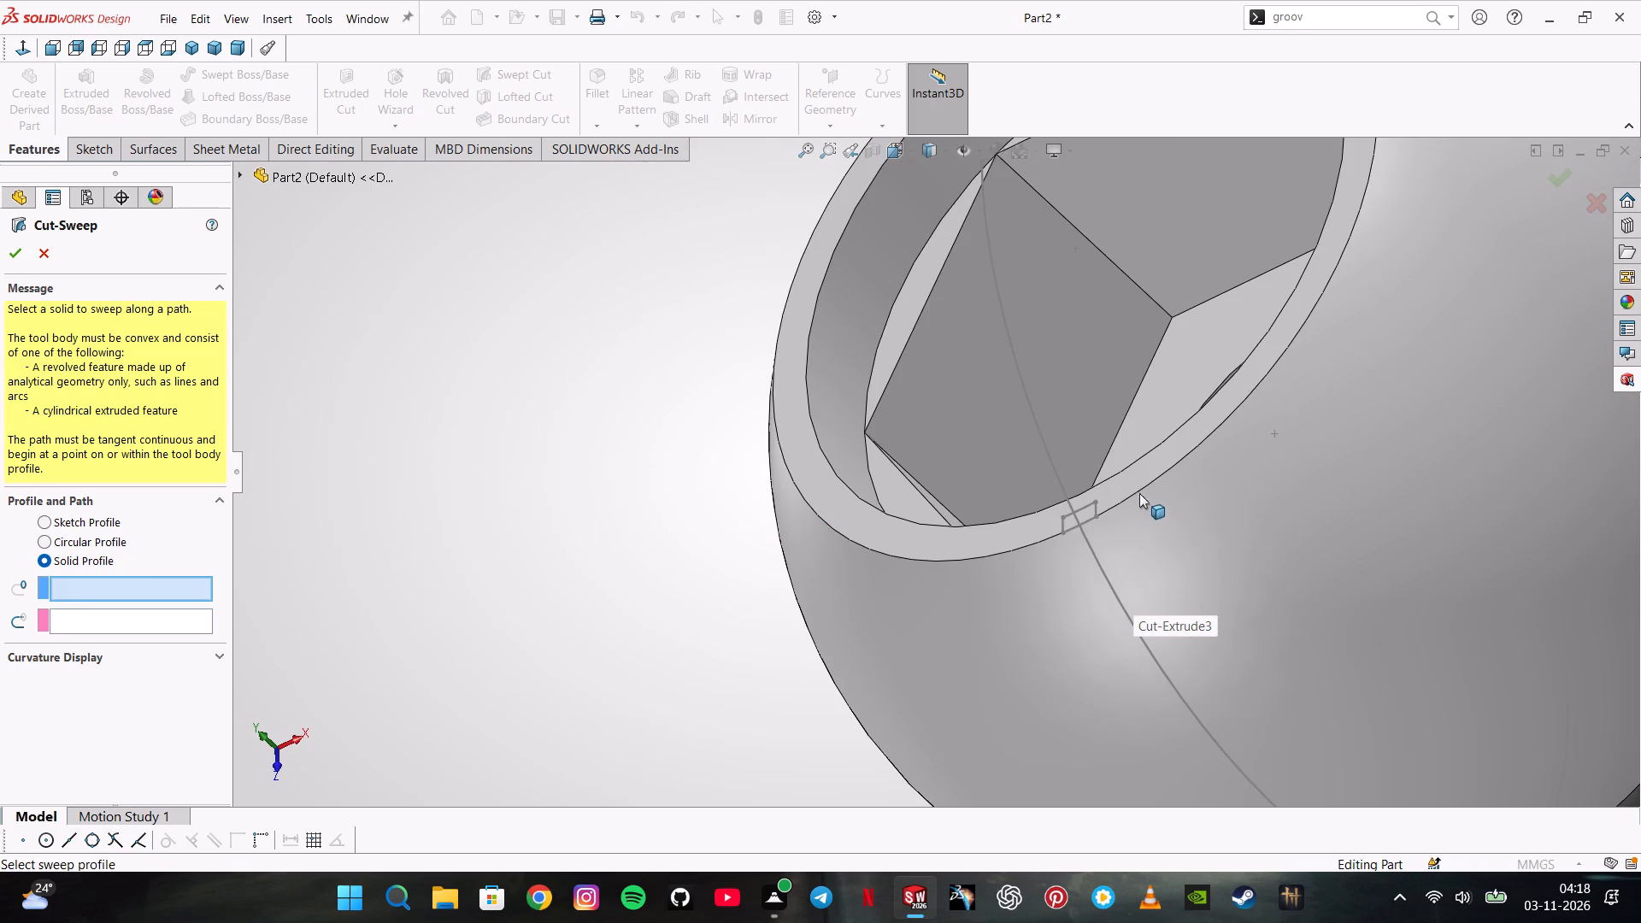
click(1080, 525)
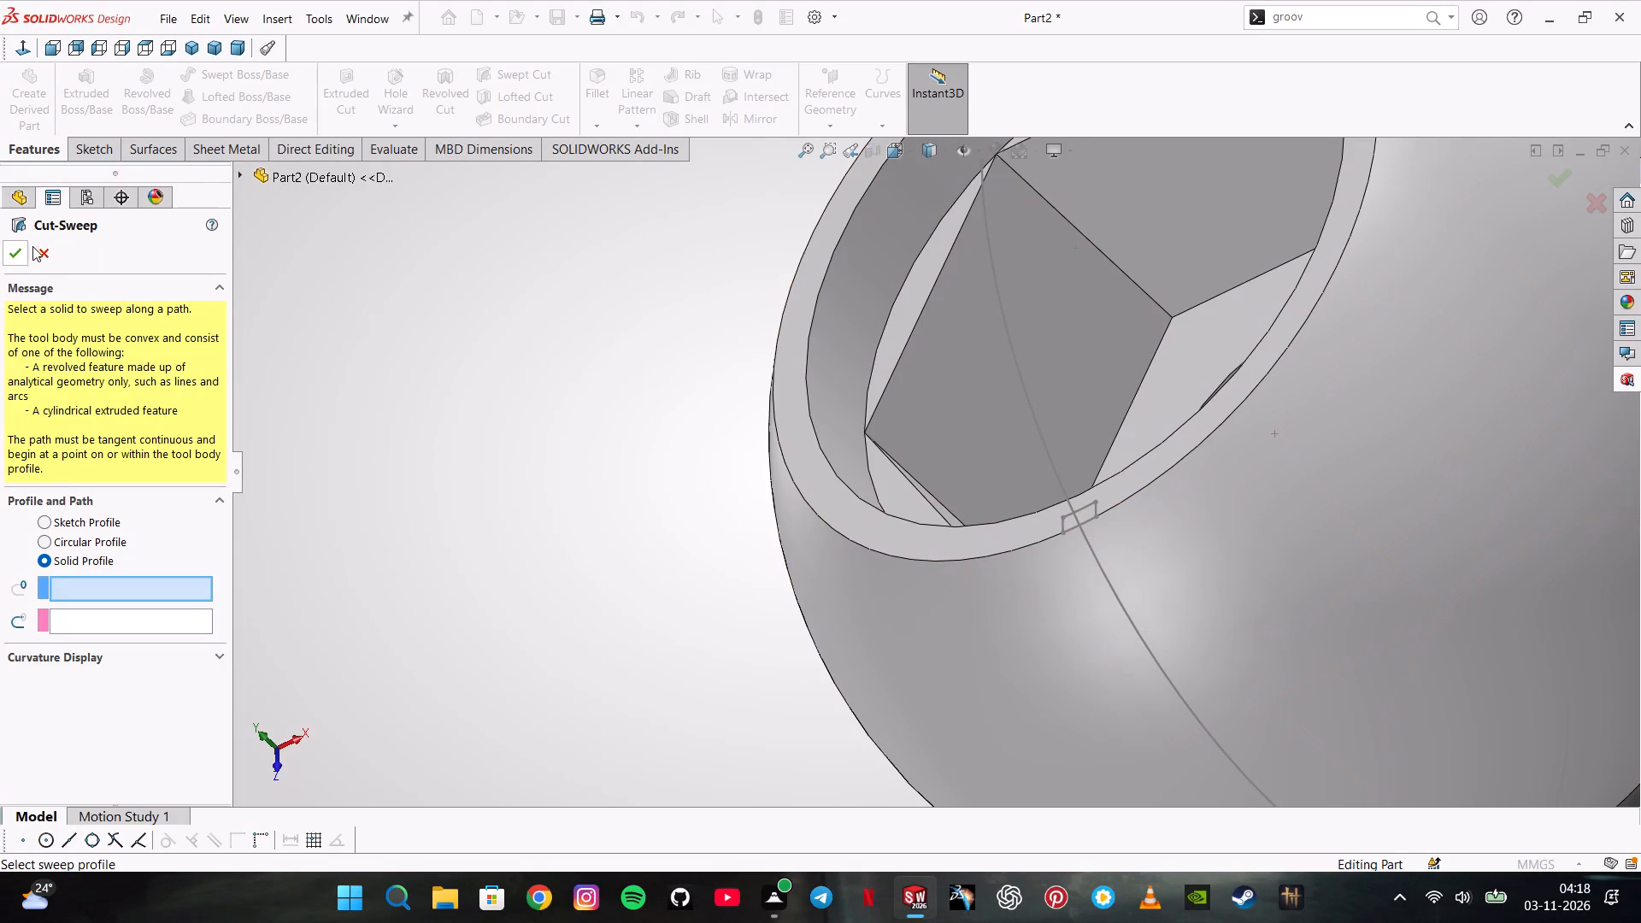
Cut the groove with rectangle Sketch12 as sketch profile and Sketch13 as path, sweeping only in the direction along the sphere's outer surface.
click(54, 520)
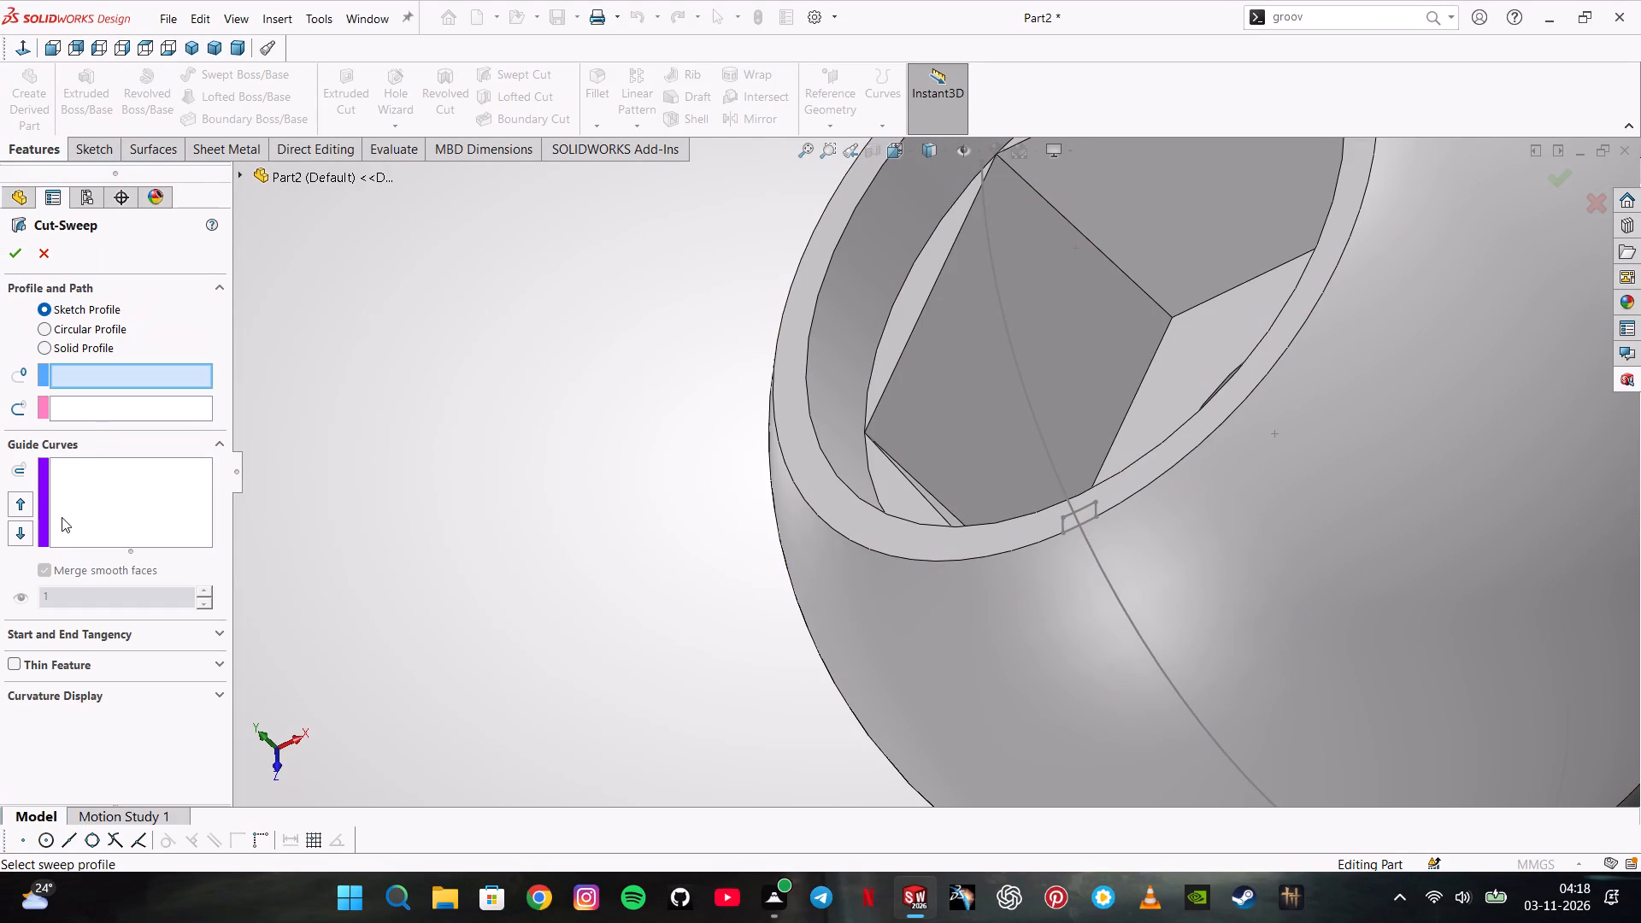
click(1067, 524)
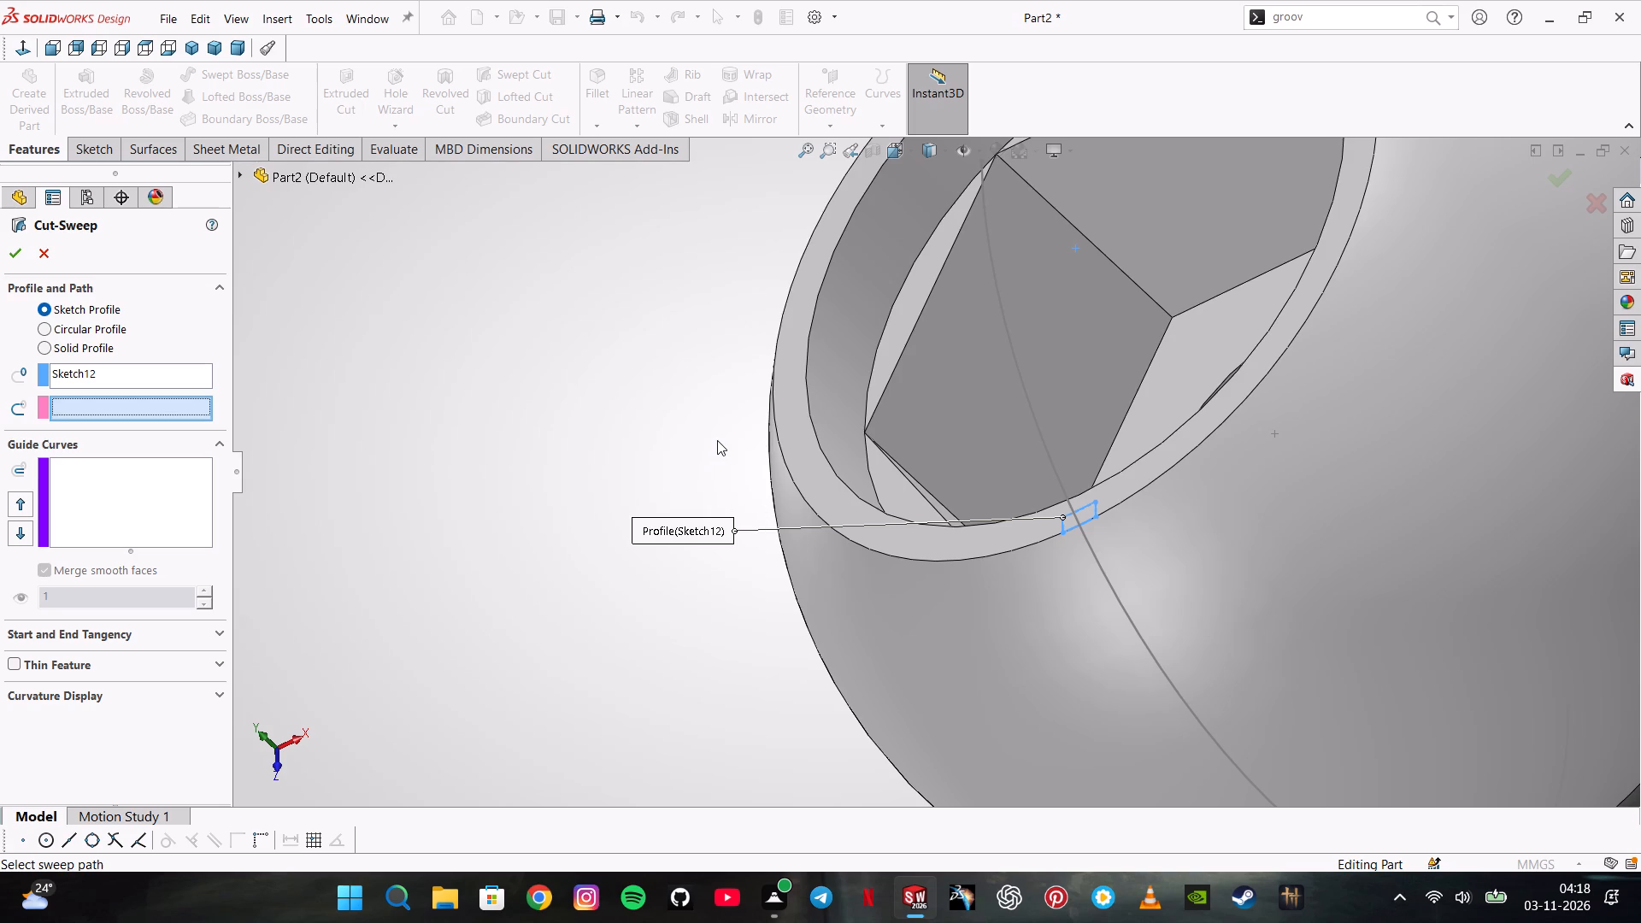
click(185, 407)
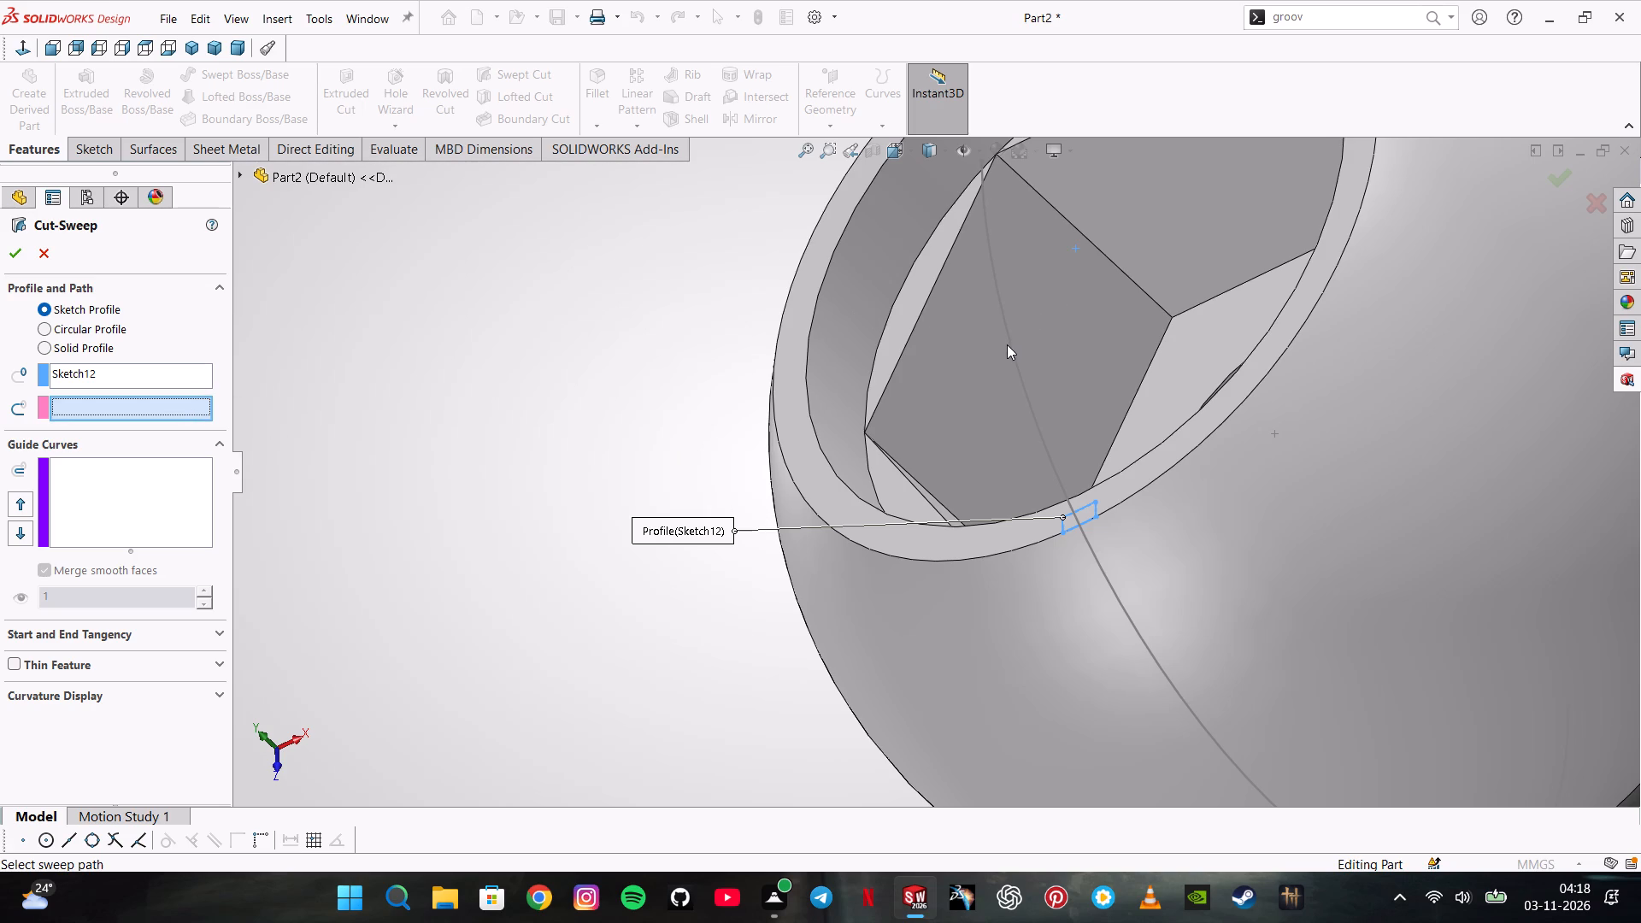
click(1014, 355)
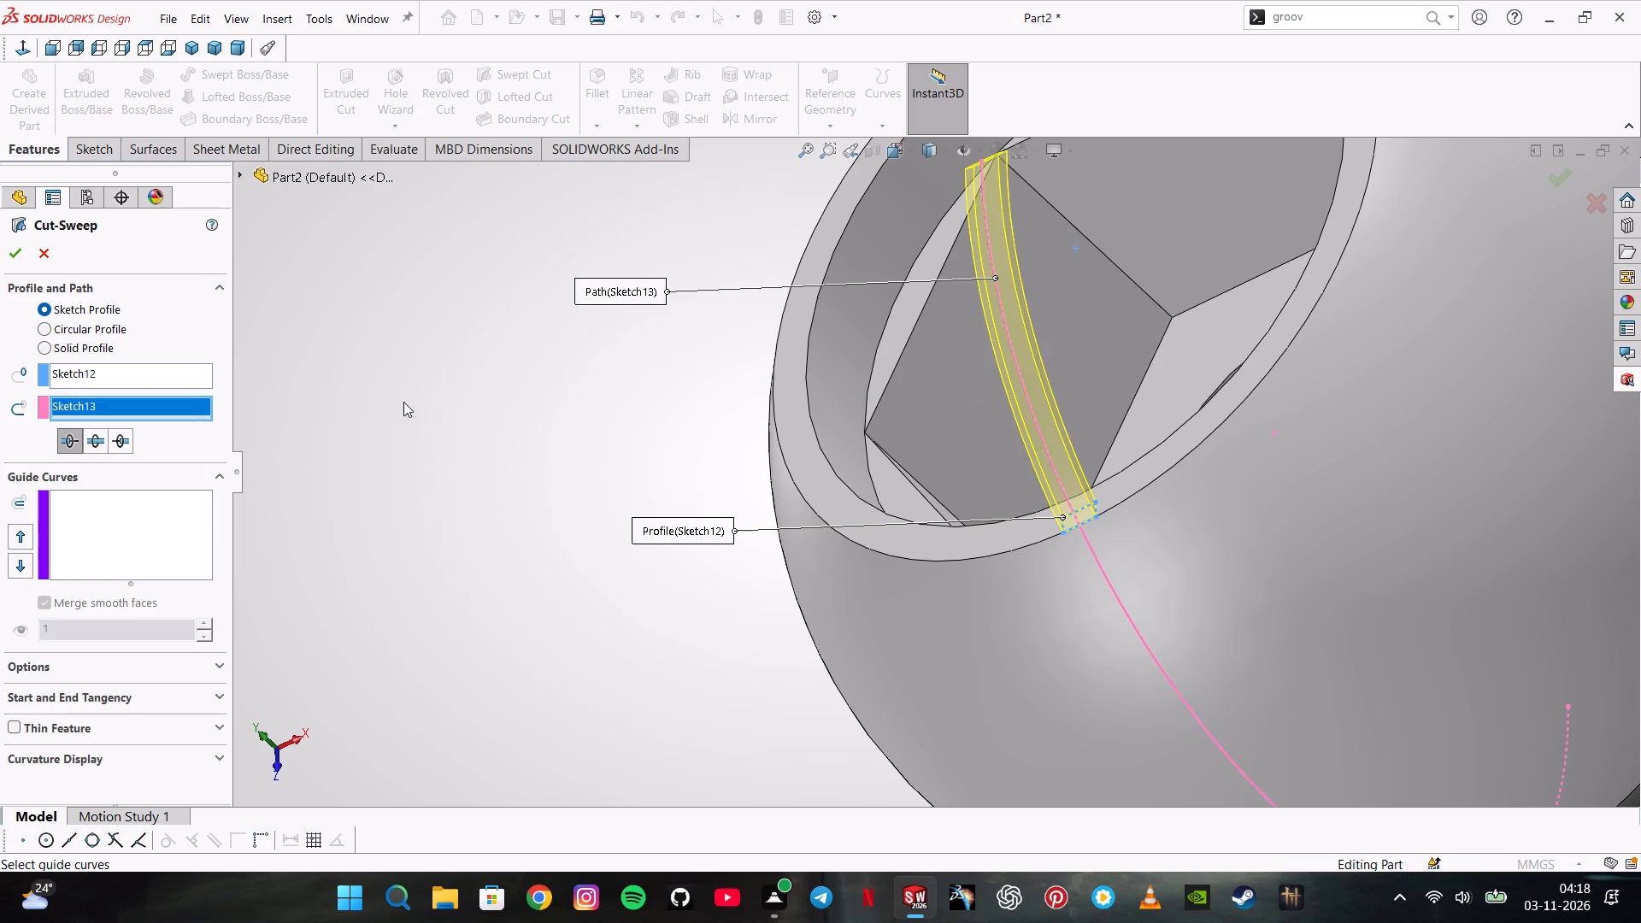
right_click(189, 401)
click(223, 426)
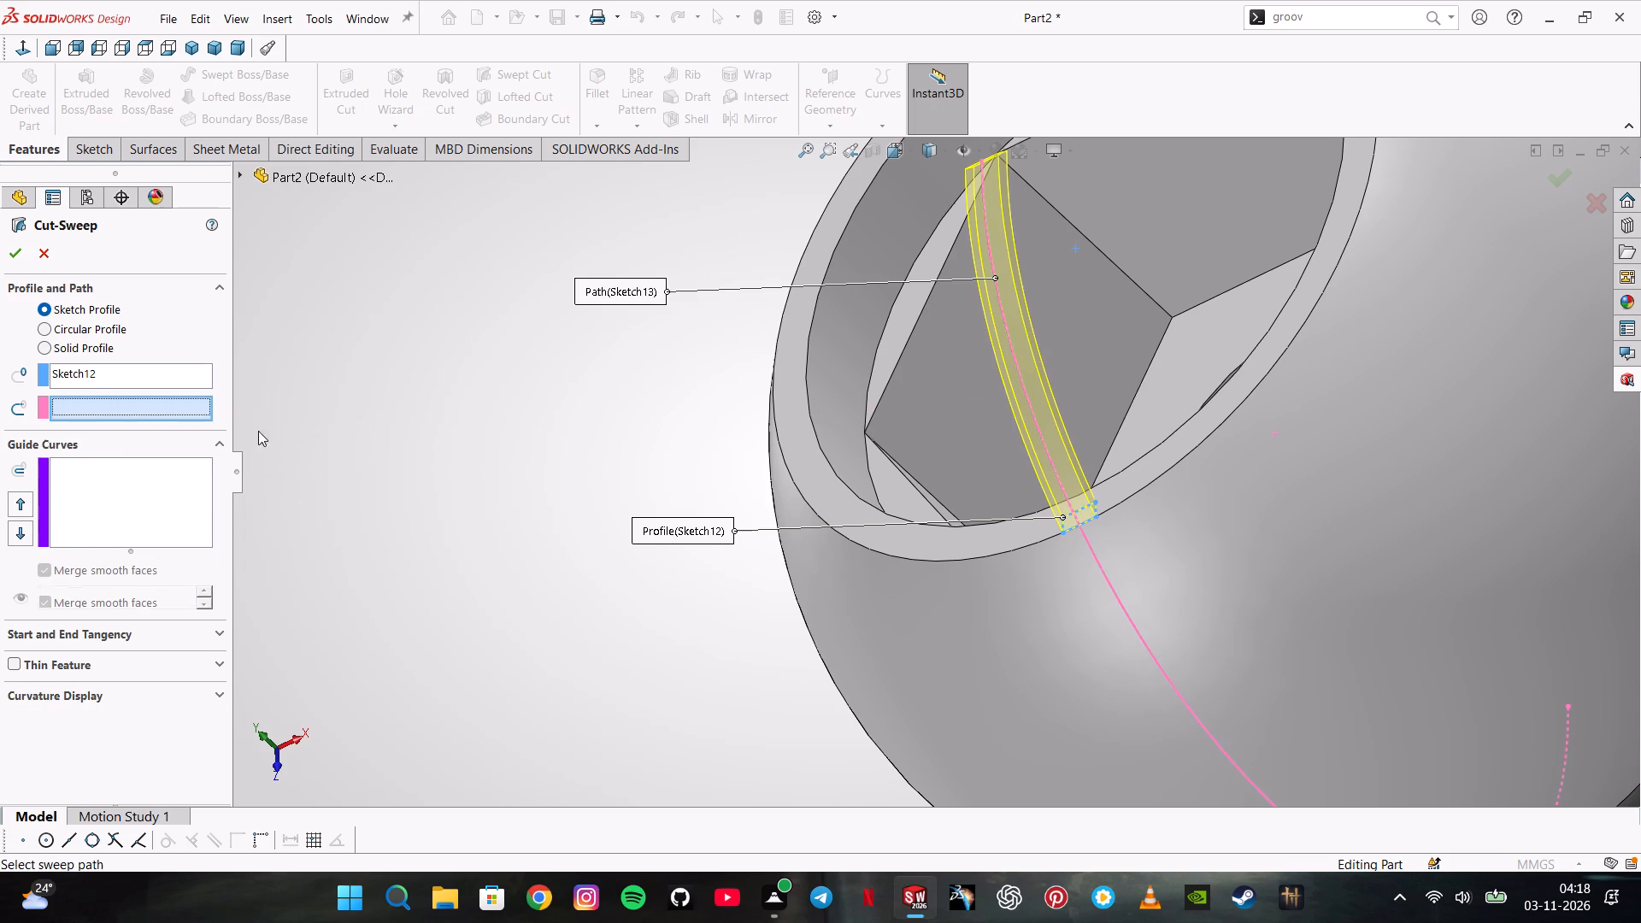
click(1146, 653)
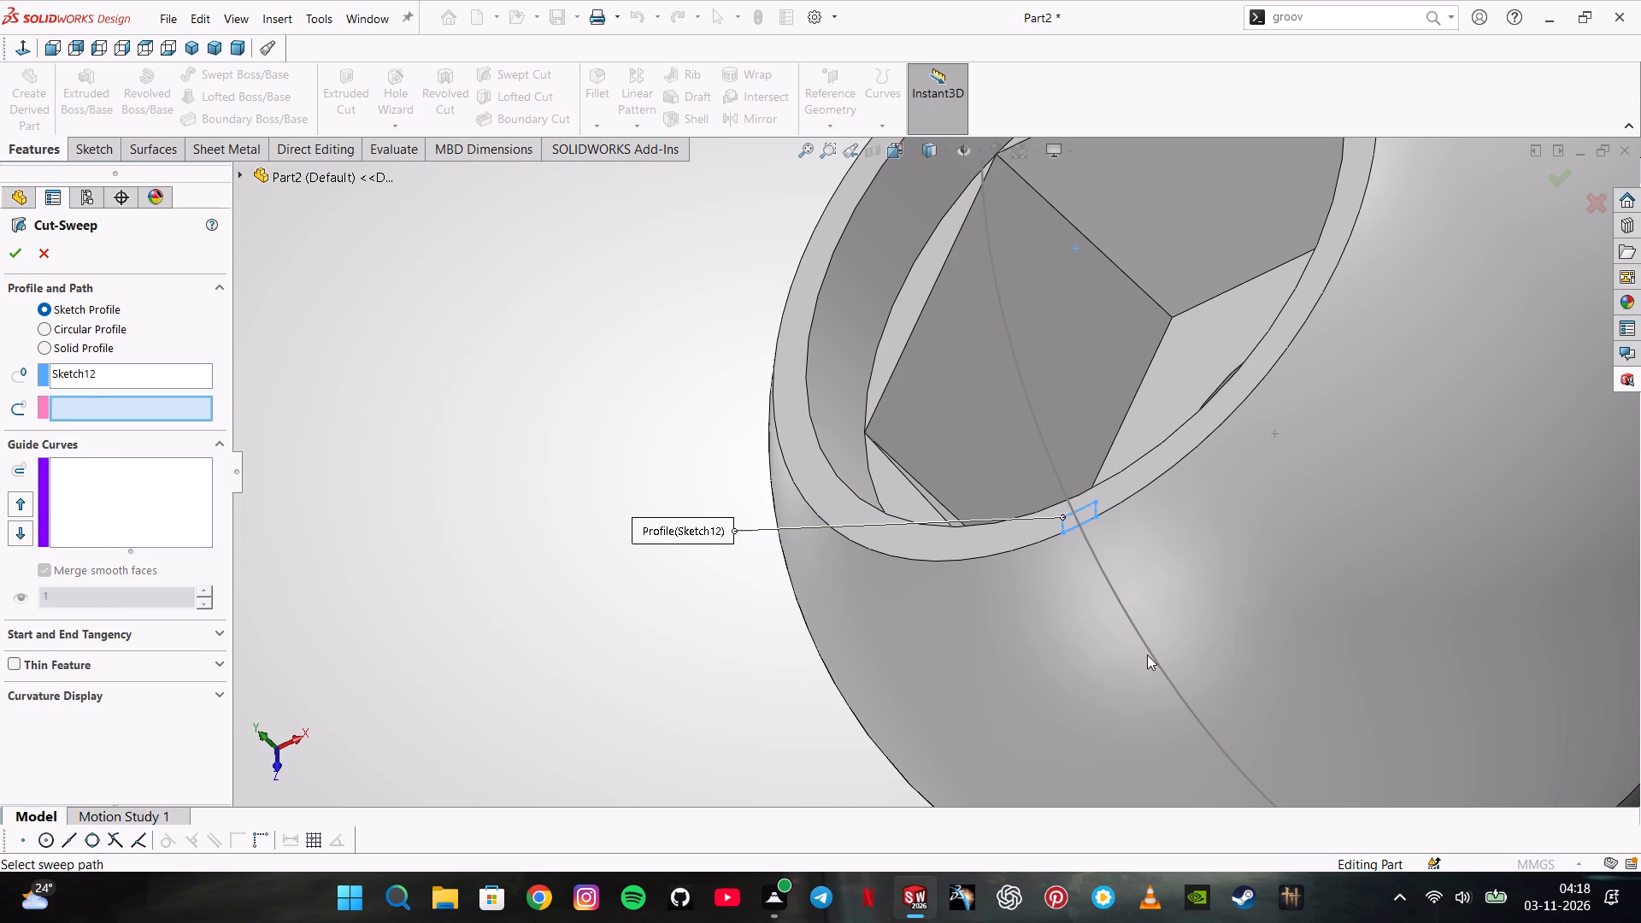
click(1152, 654)
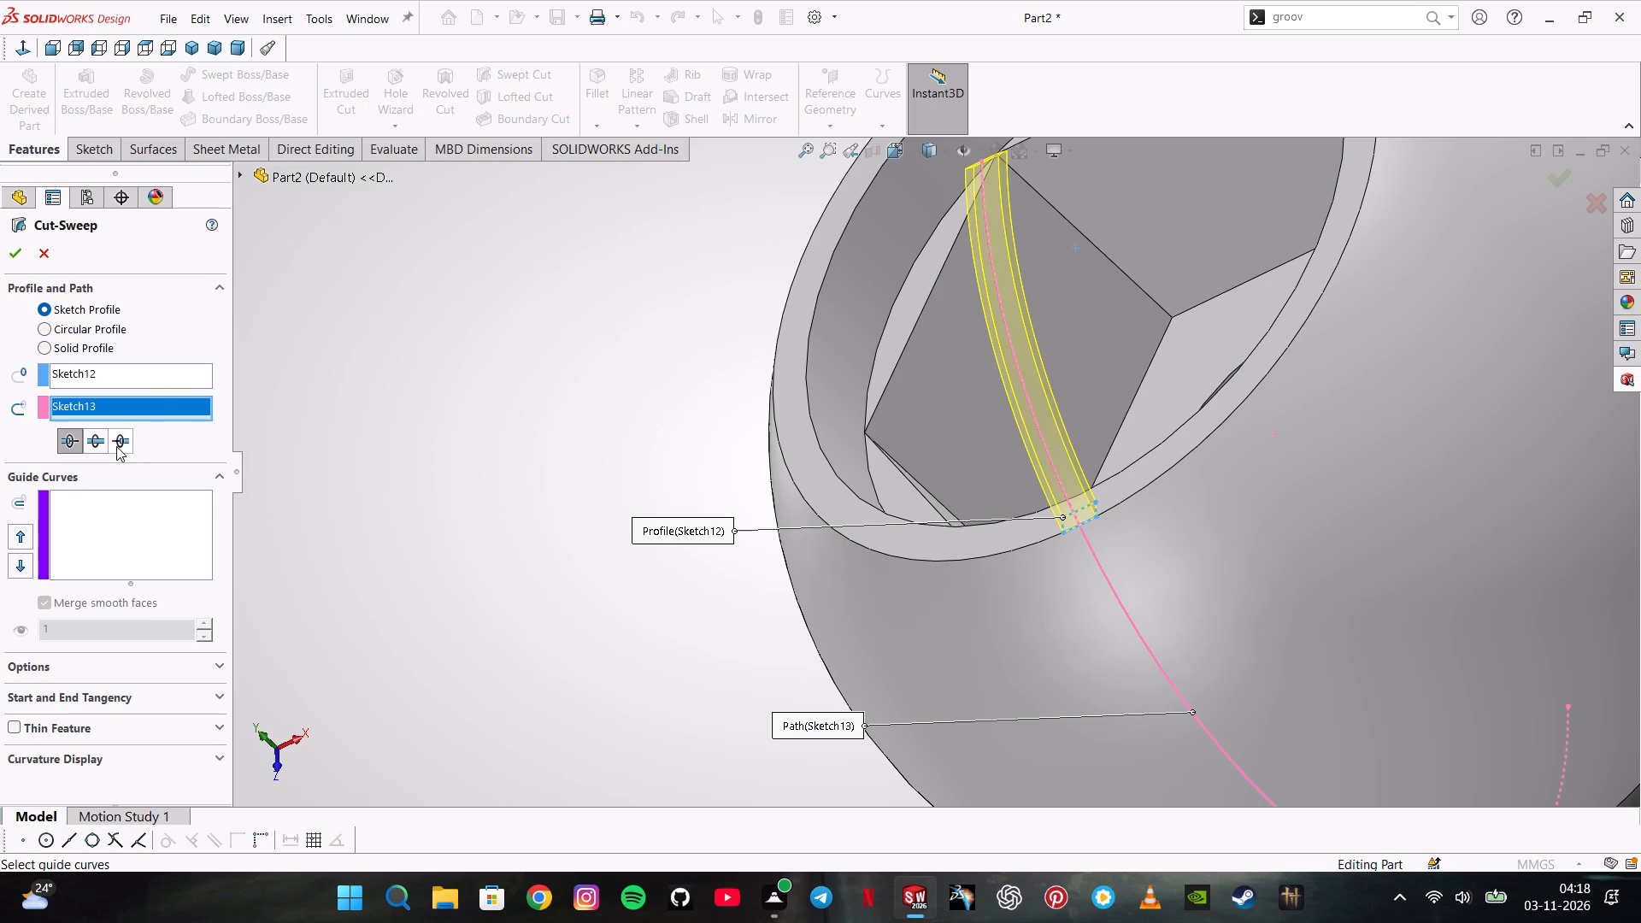
click(94, 435)
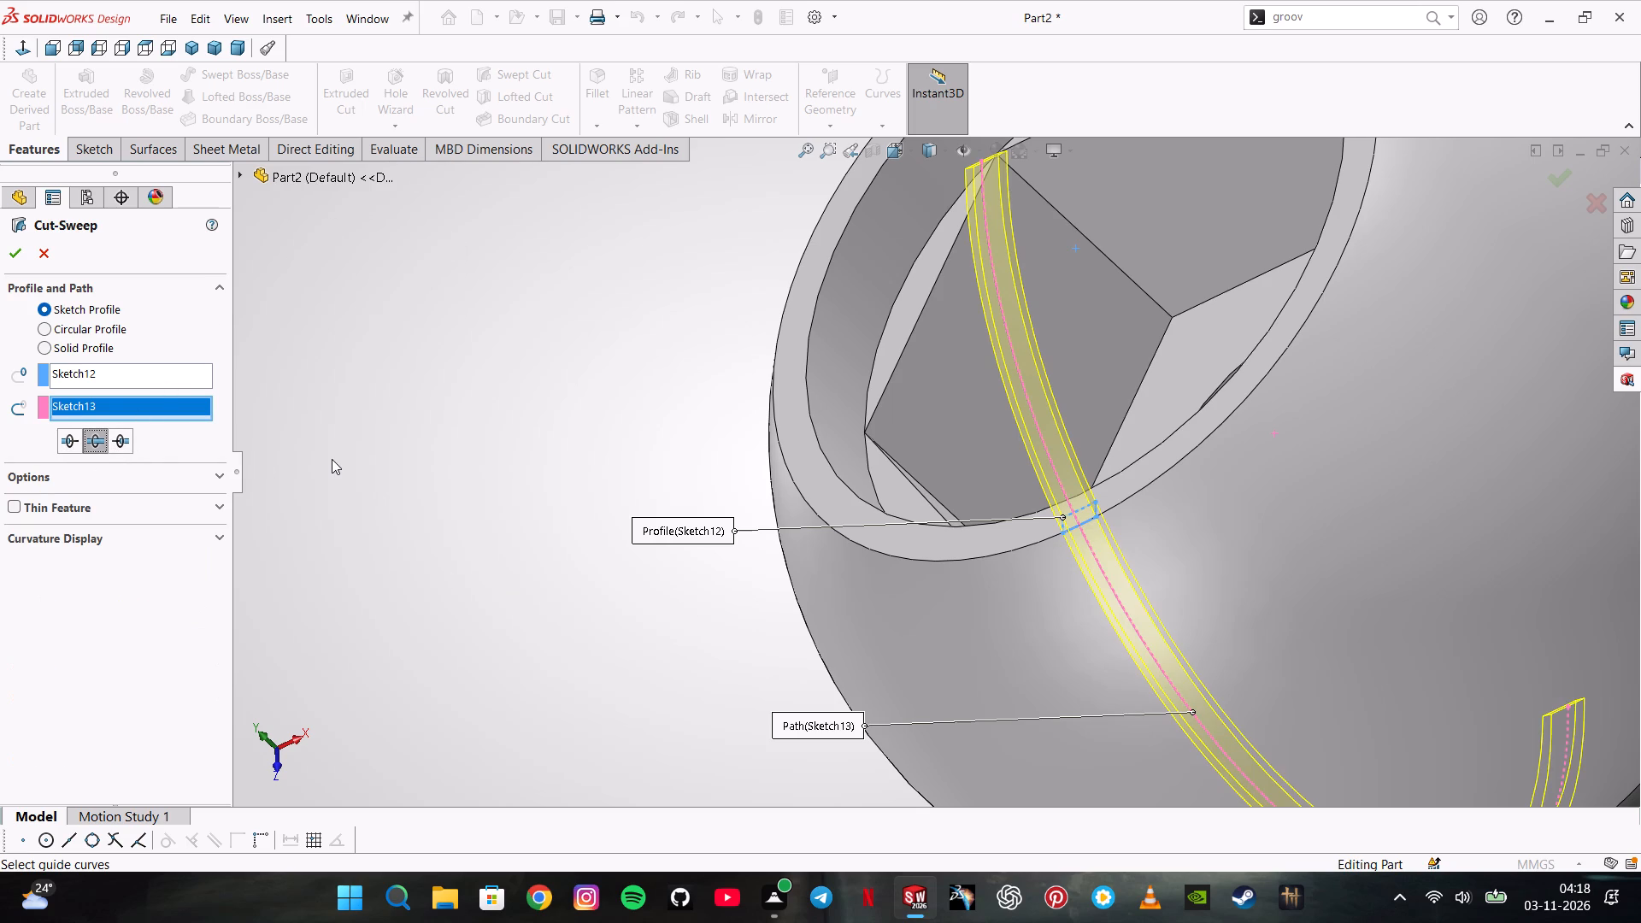
scroll(332, 459, up, 1)
click(114, 441)
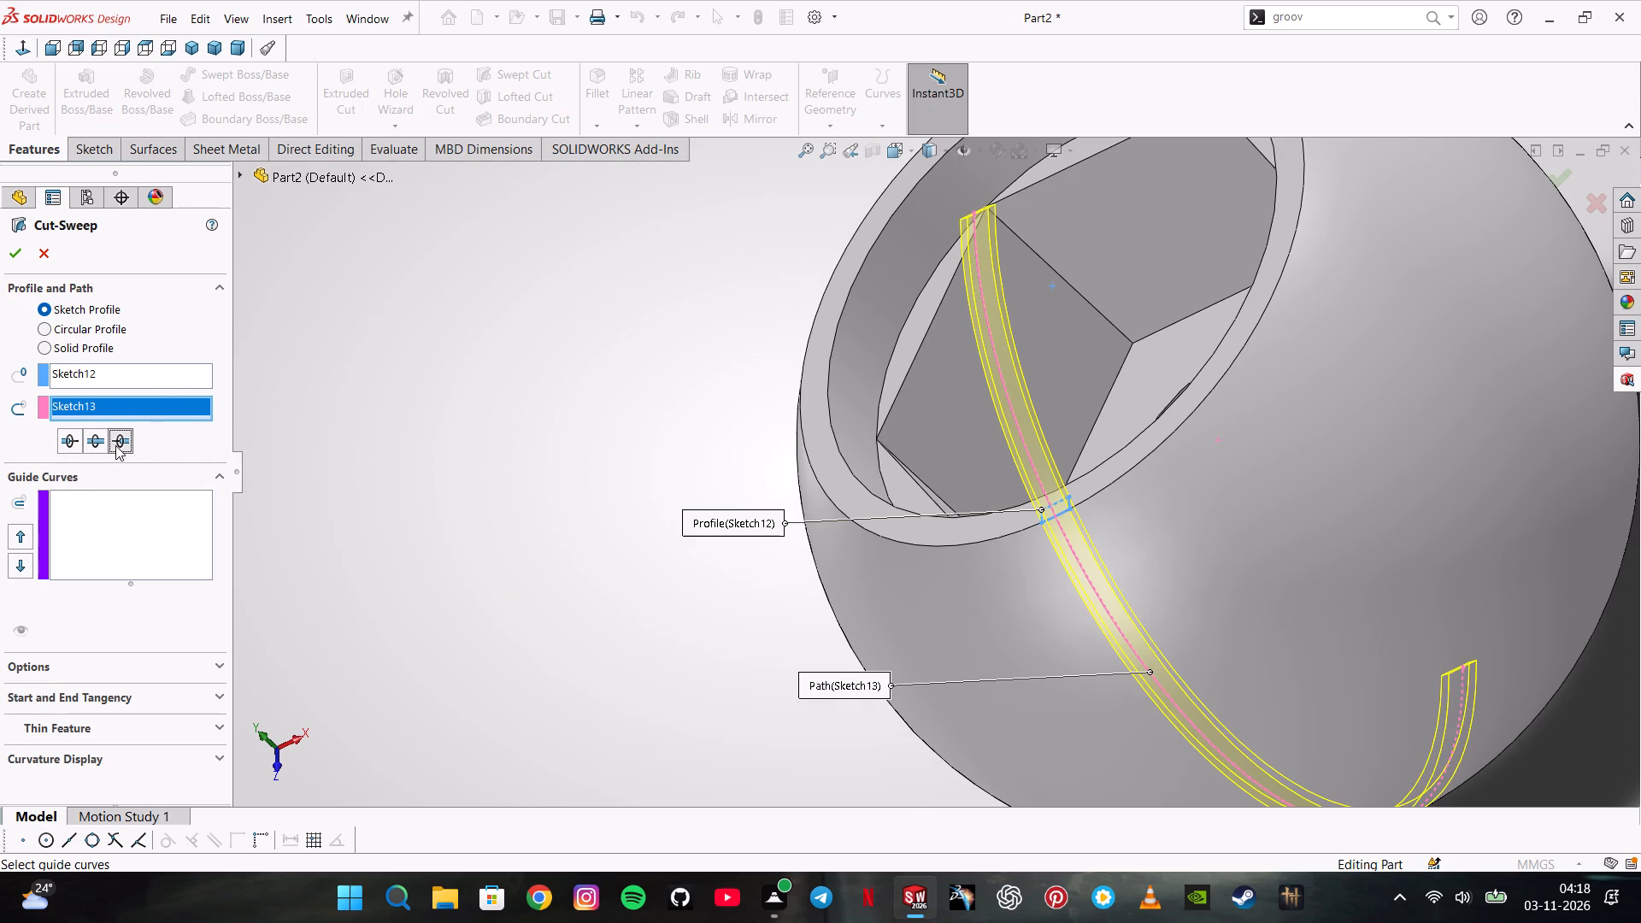
click(4, 254)
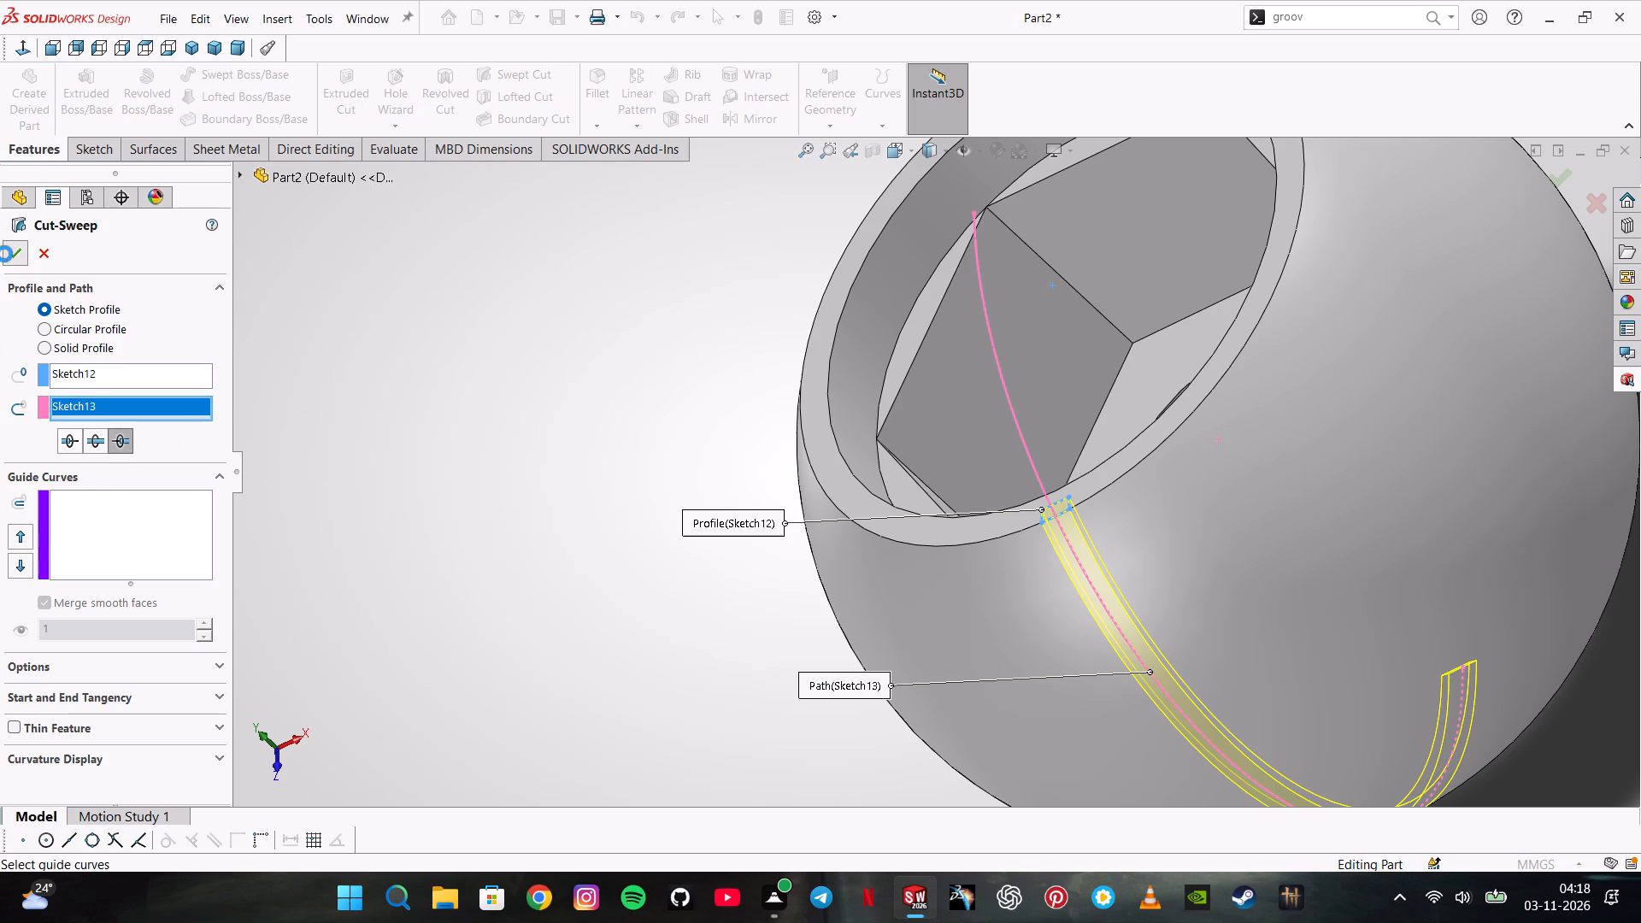
Inspect the swept groove around the sphere and set the part to the isometric view.
click(623, 475)
middle_drag(638, 481, 650, 497)
scroll(650, 497, up, 2)
middle_drag(889, 608, 807, 530)
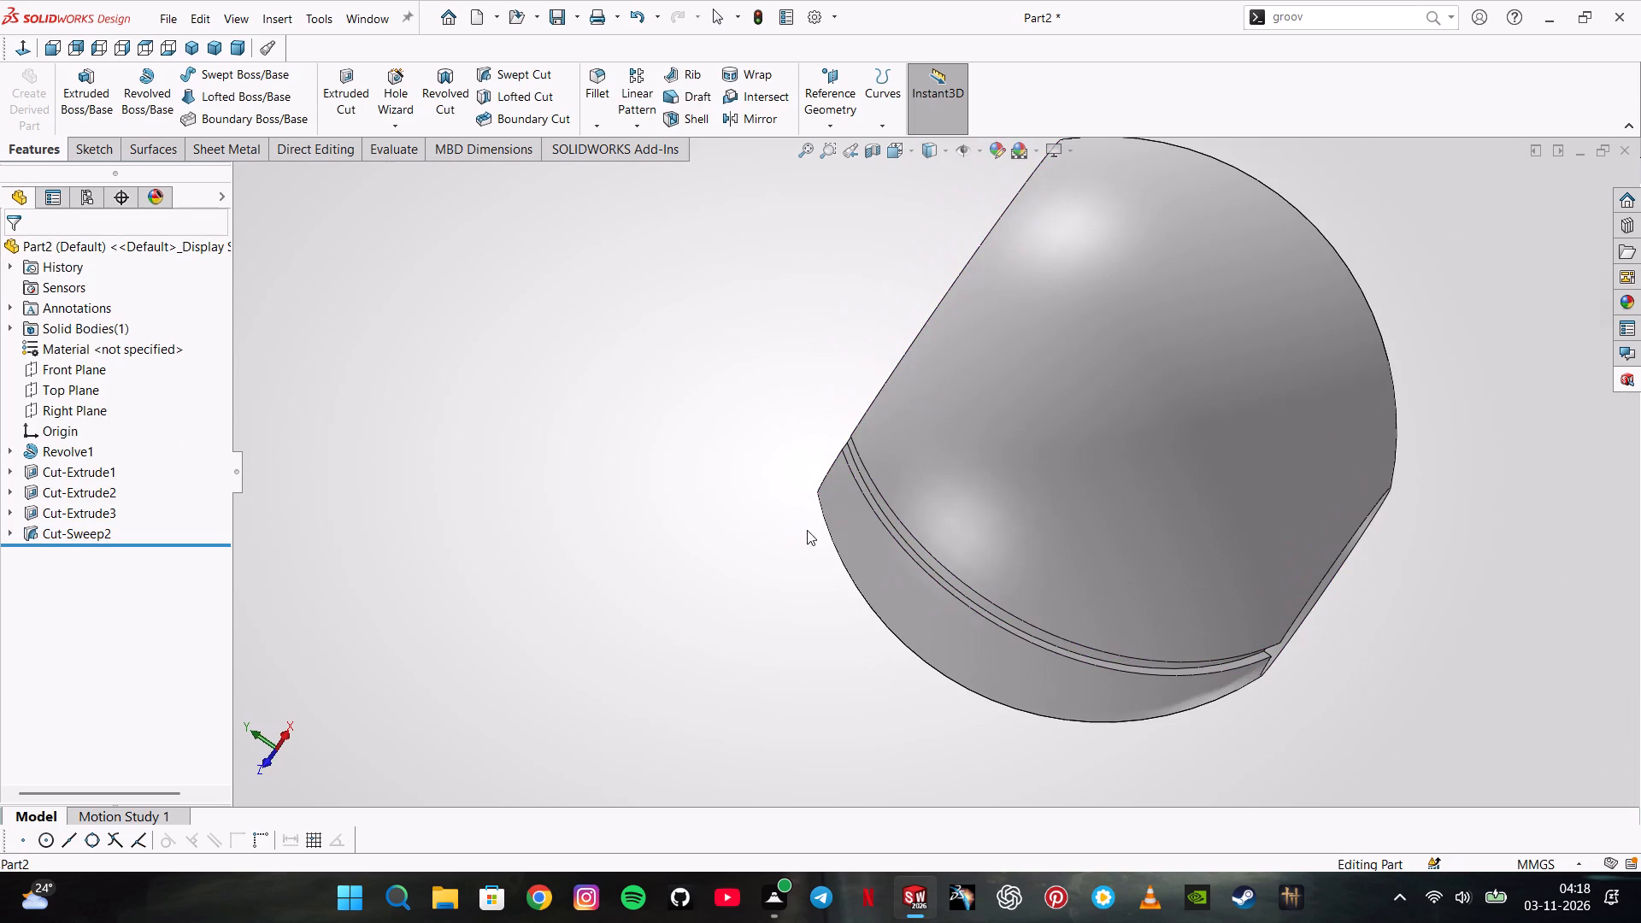
click(197, 48)
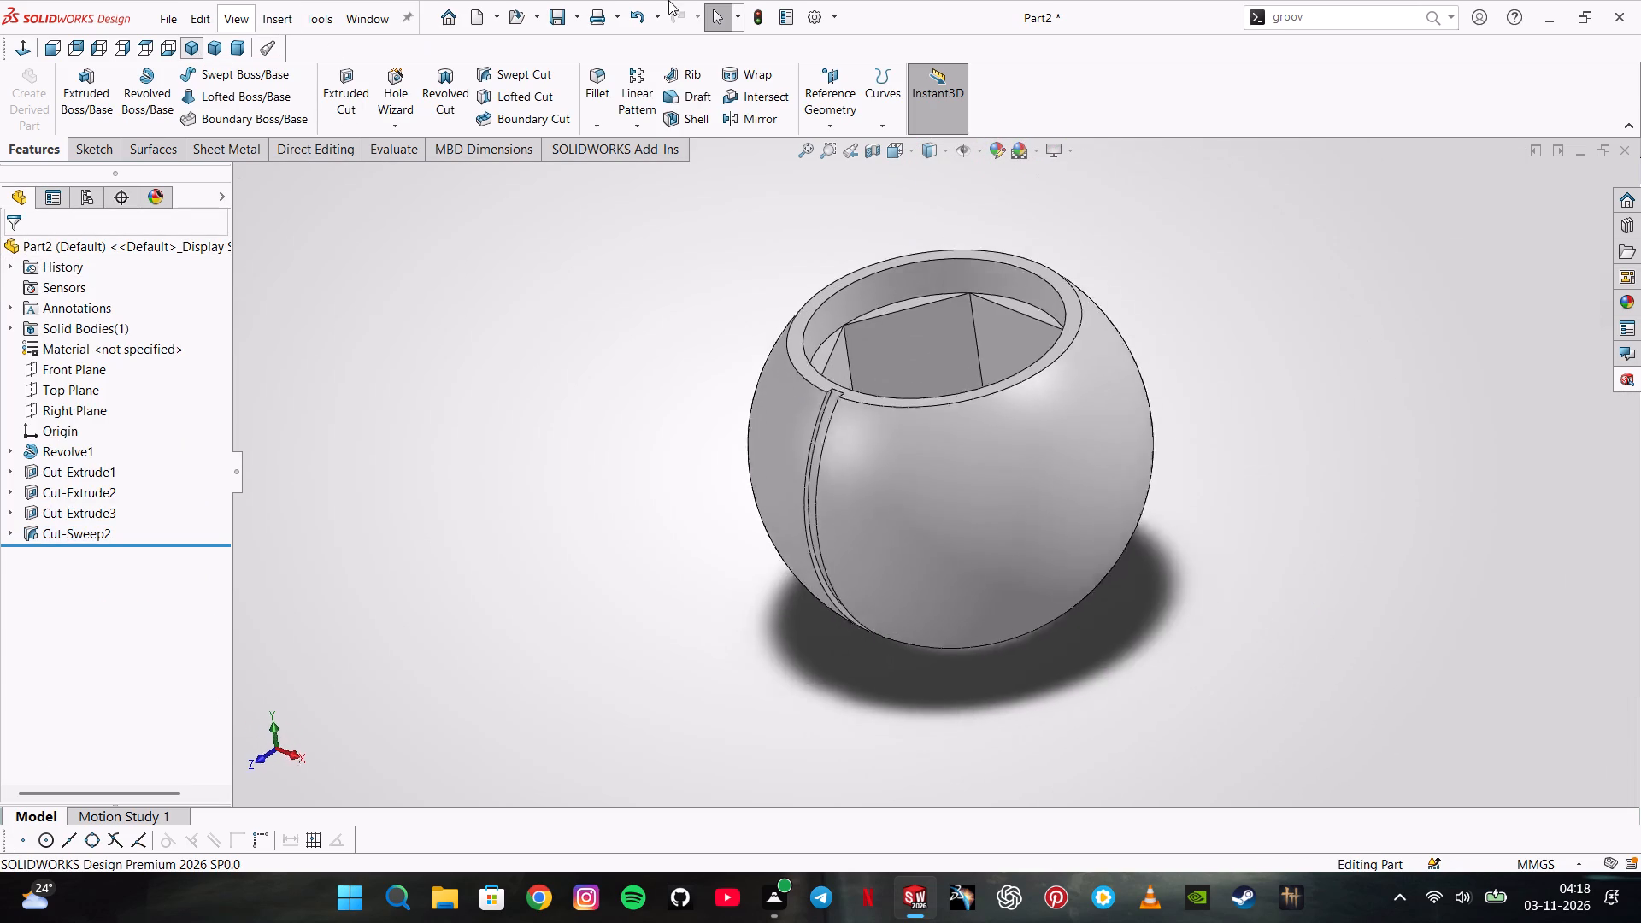
Save the part as Part14 in the LEVEL6 folder.
click(568, 26)
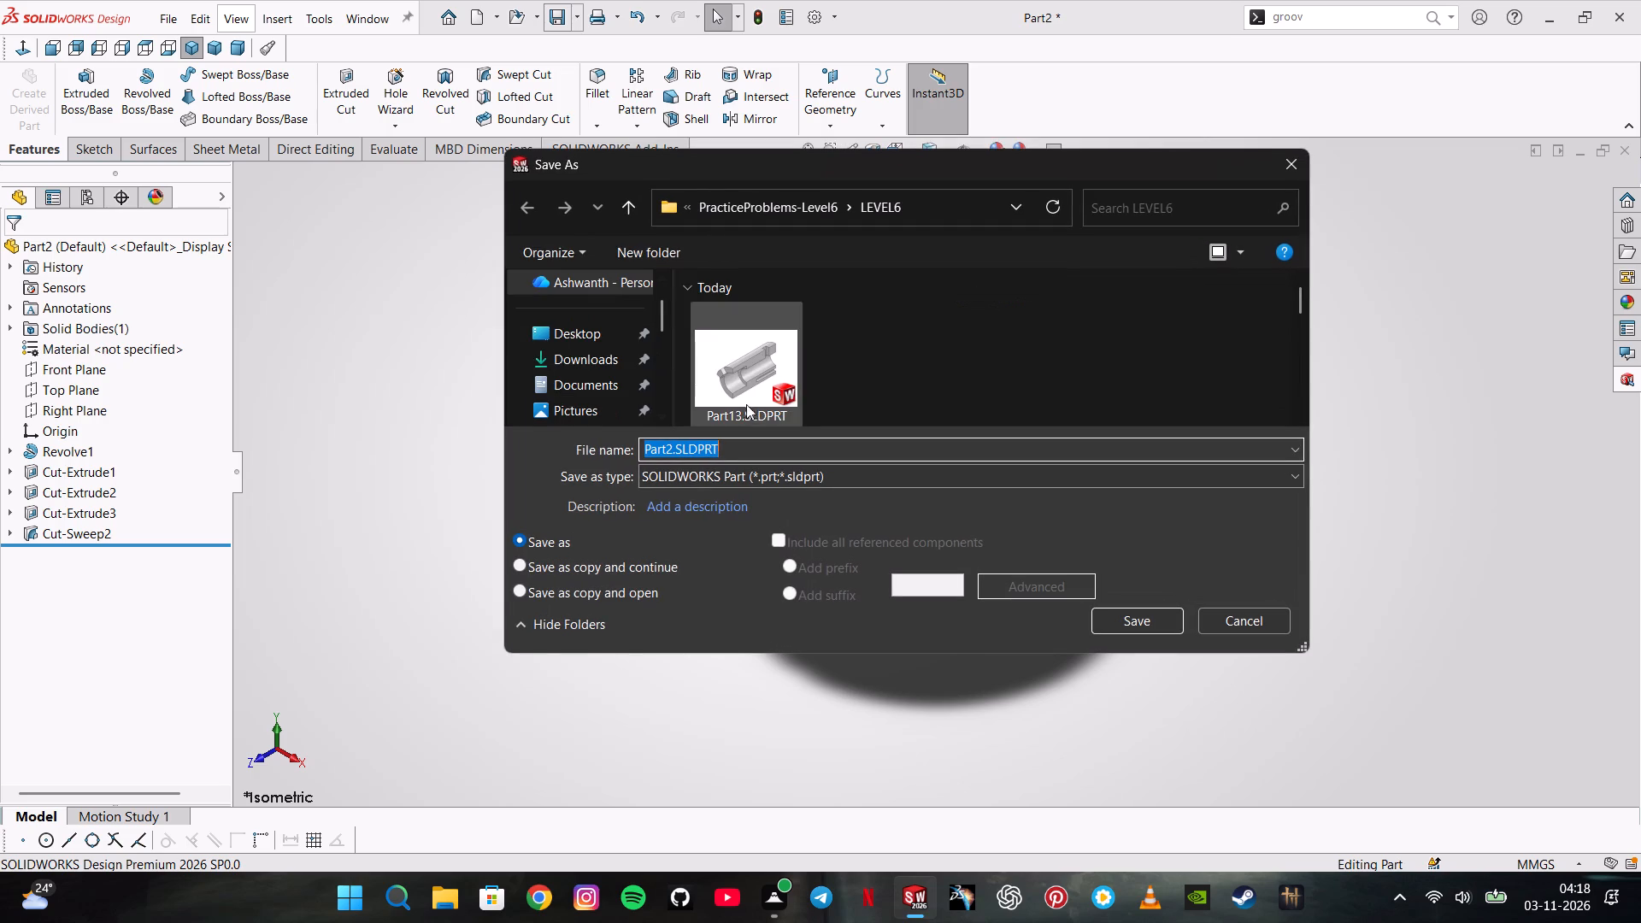
click(668, 445)
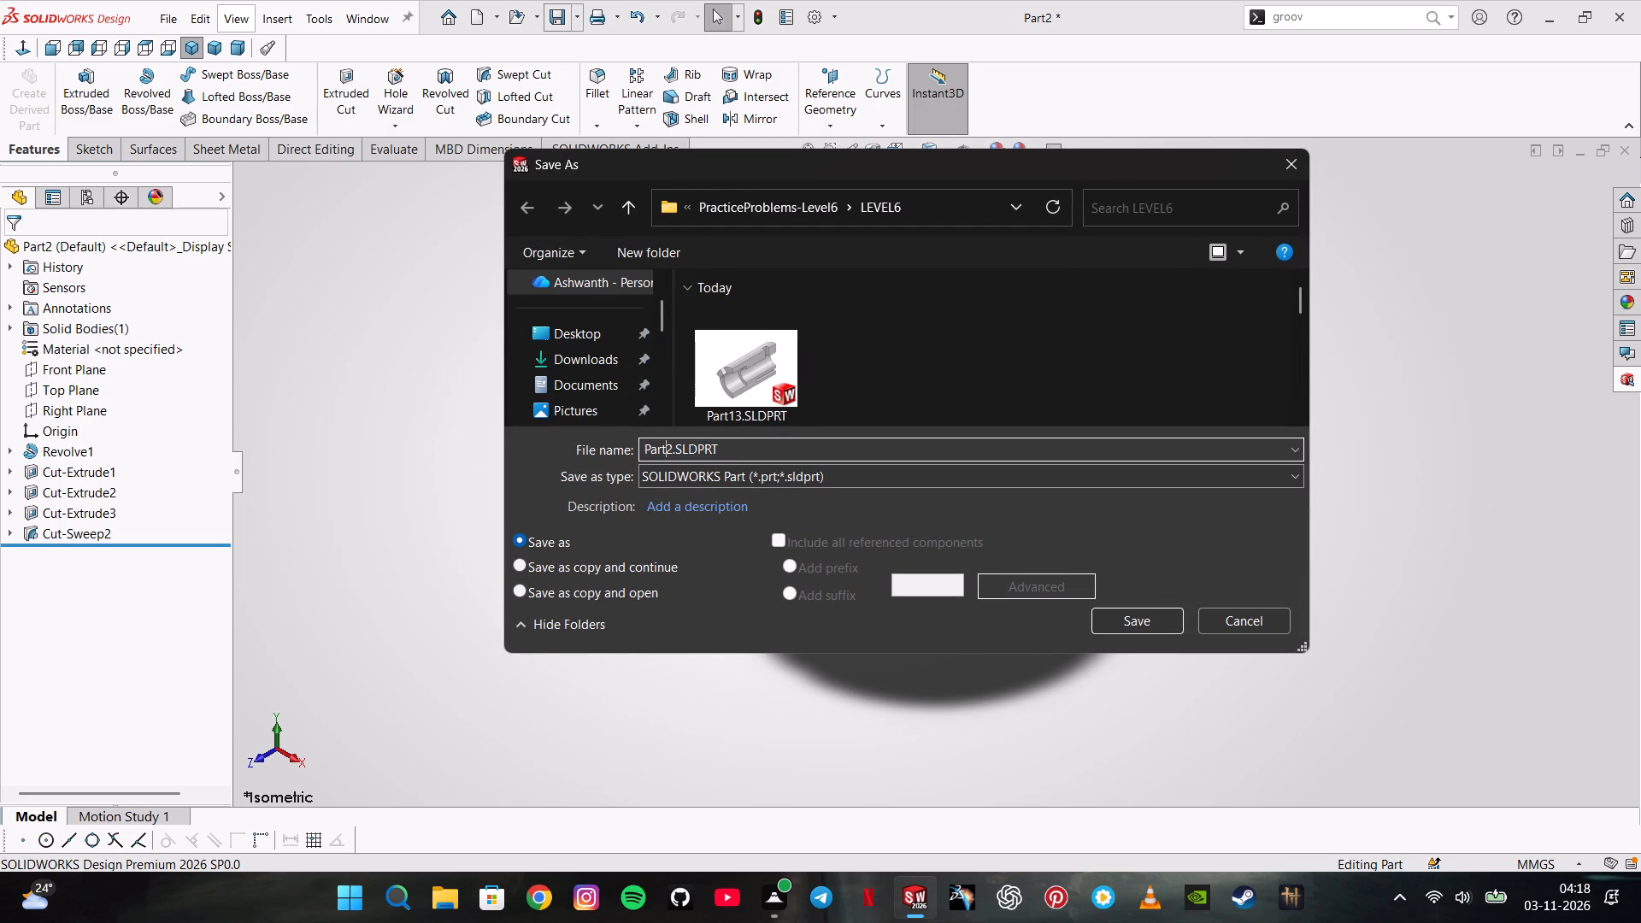
key(Right)
key(BackSpace)
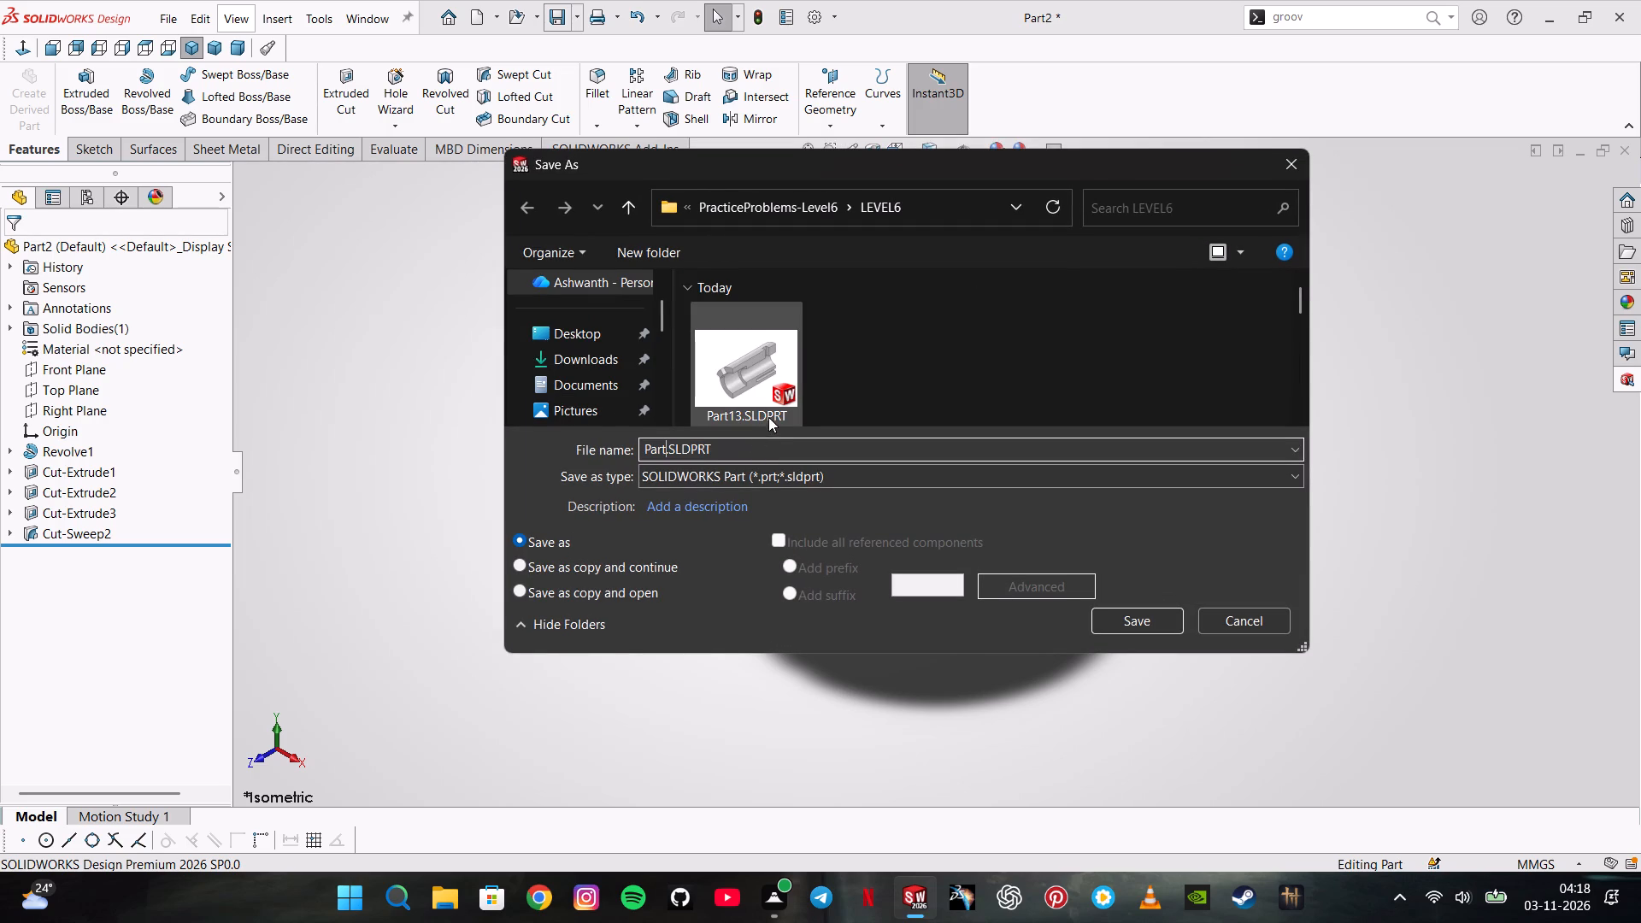
key(1)
key(4)
key(Return)
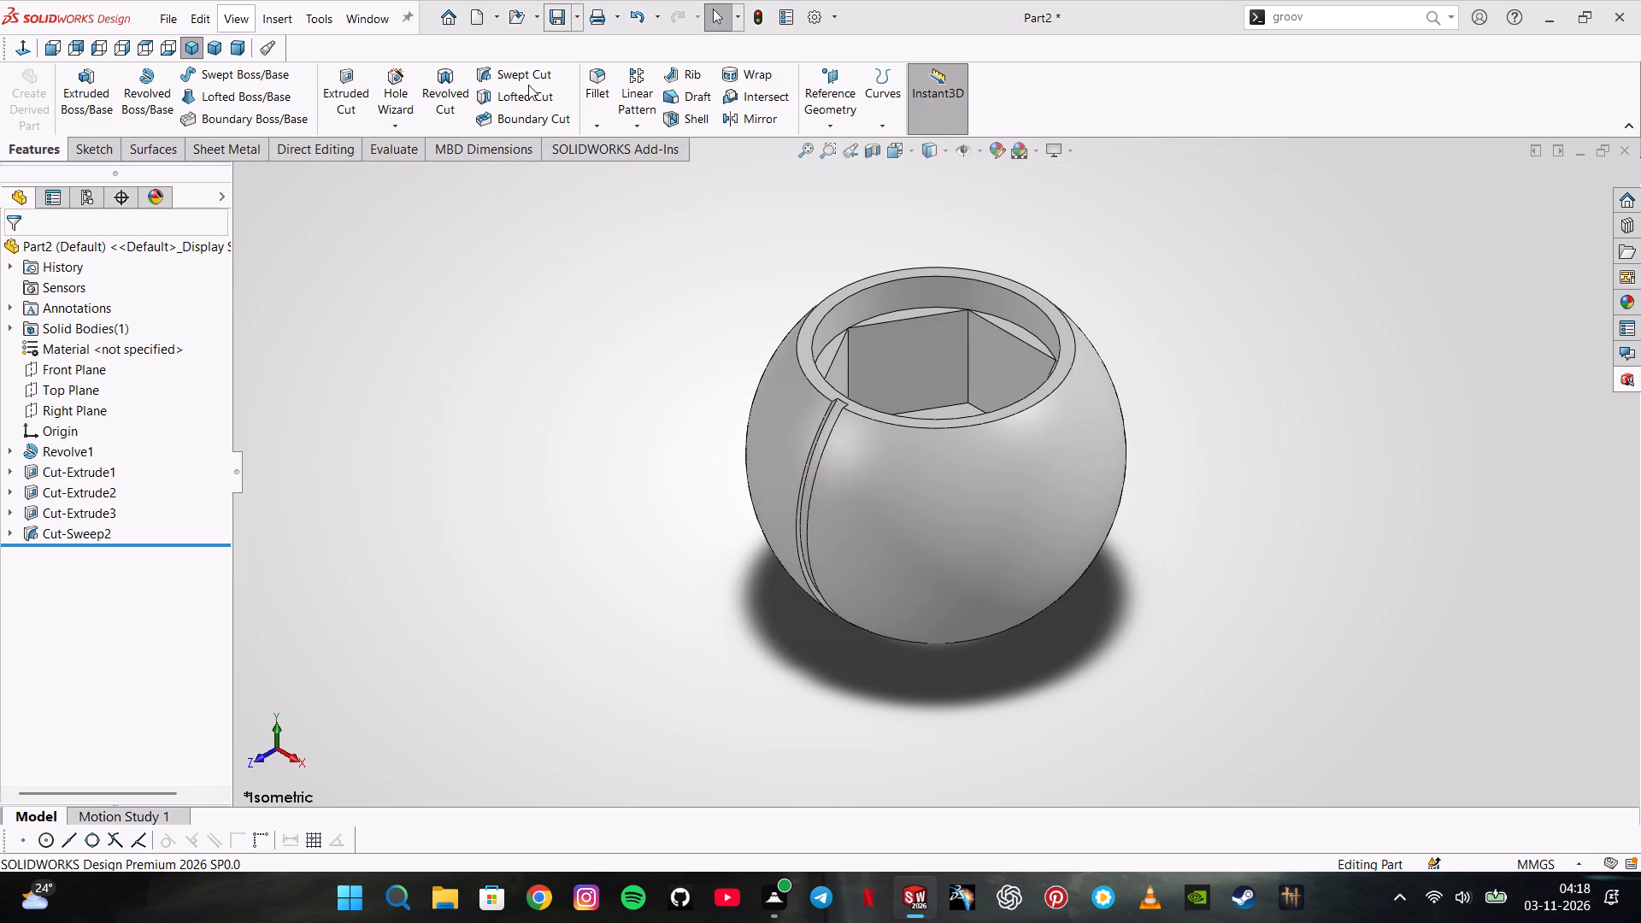
Export the part in isometric view as Part14.pdf in the LEVEL6 folder.
click(575, 19)
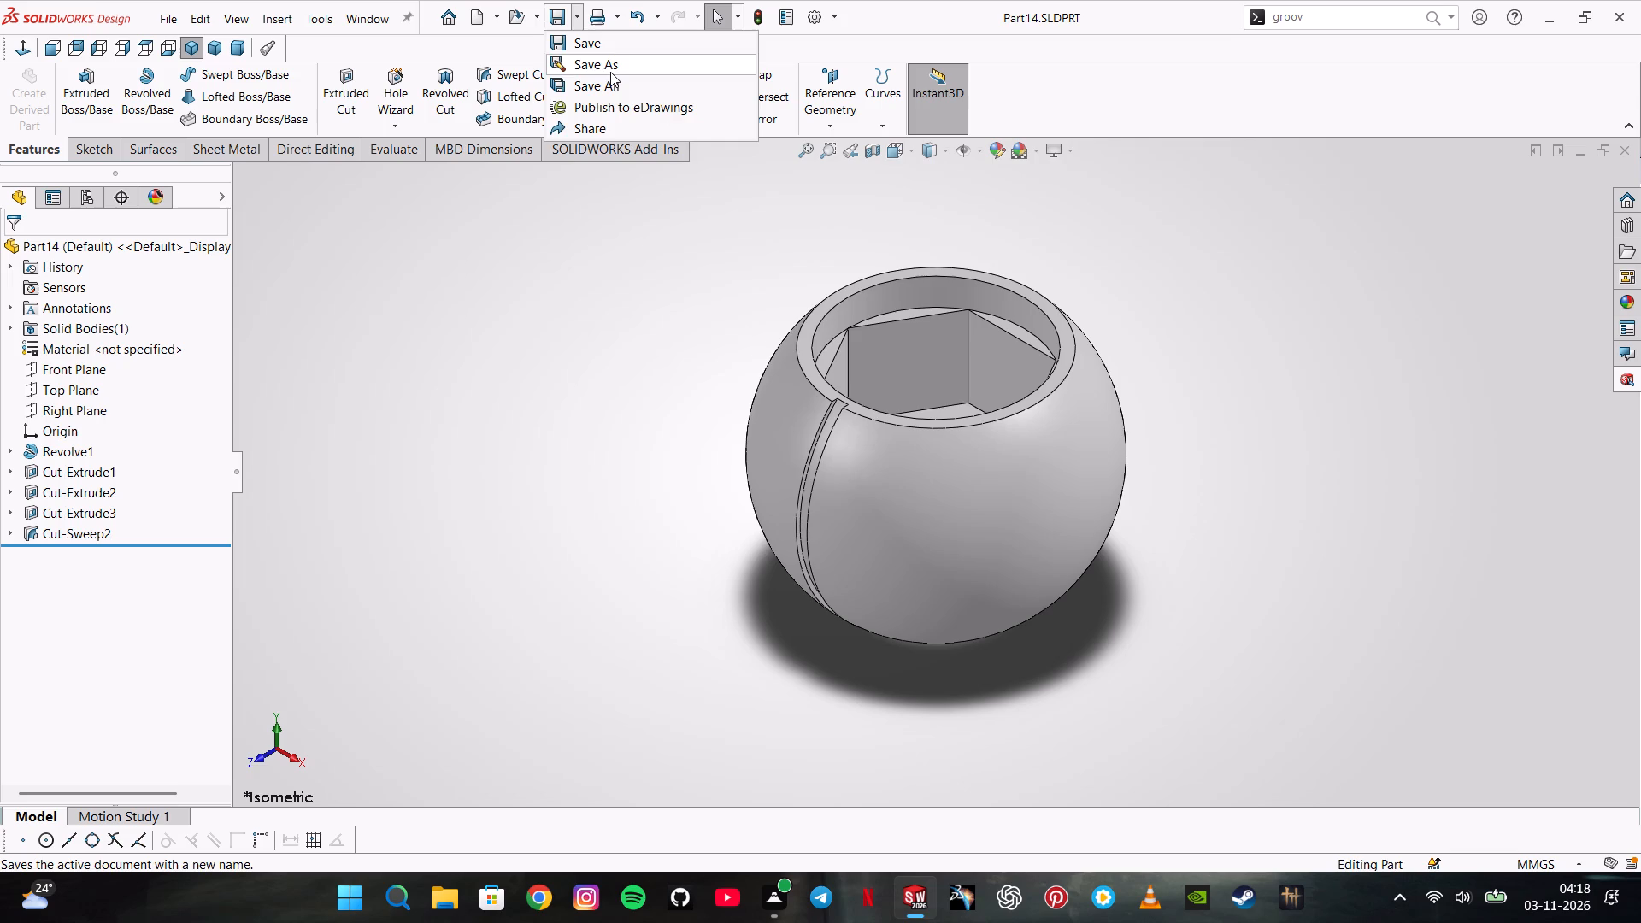
click(613, 57)
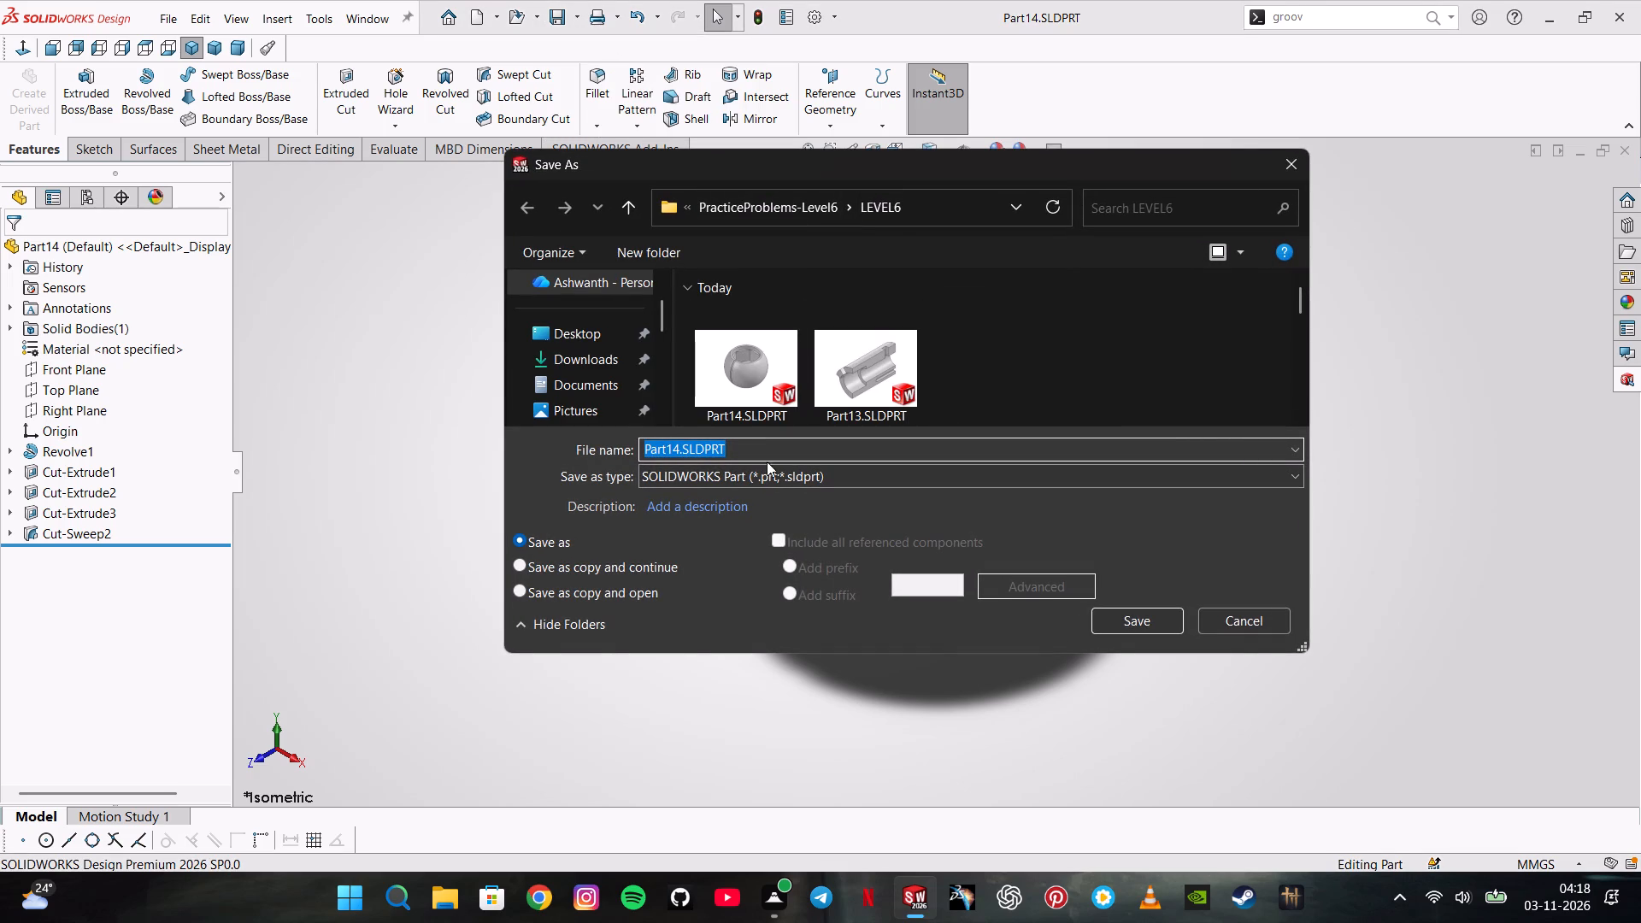
click(774, 475)
click(815, 166)
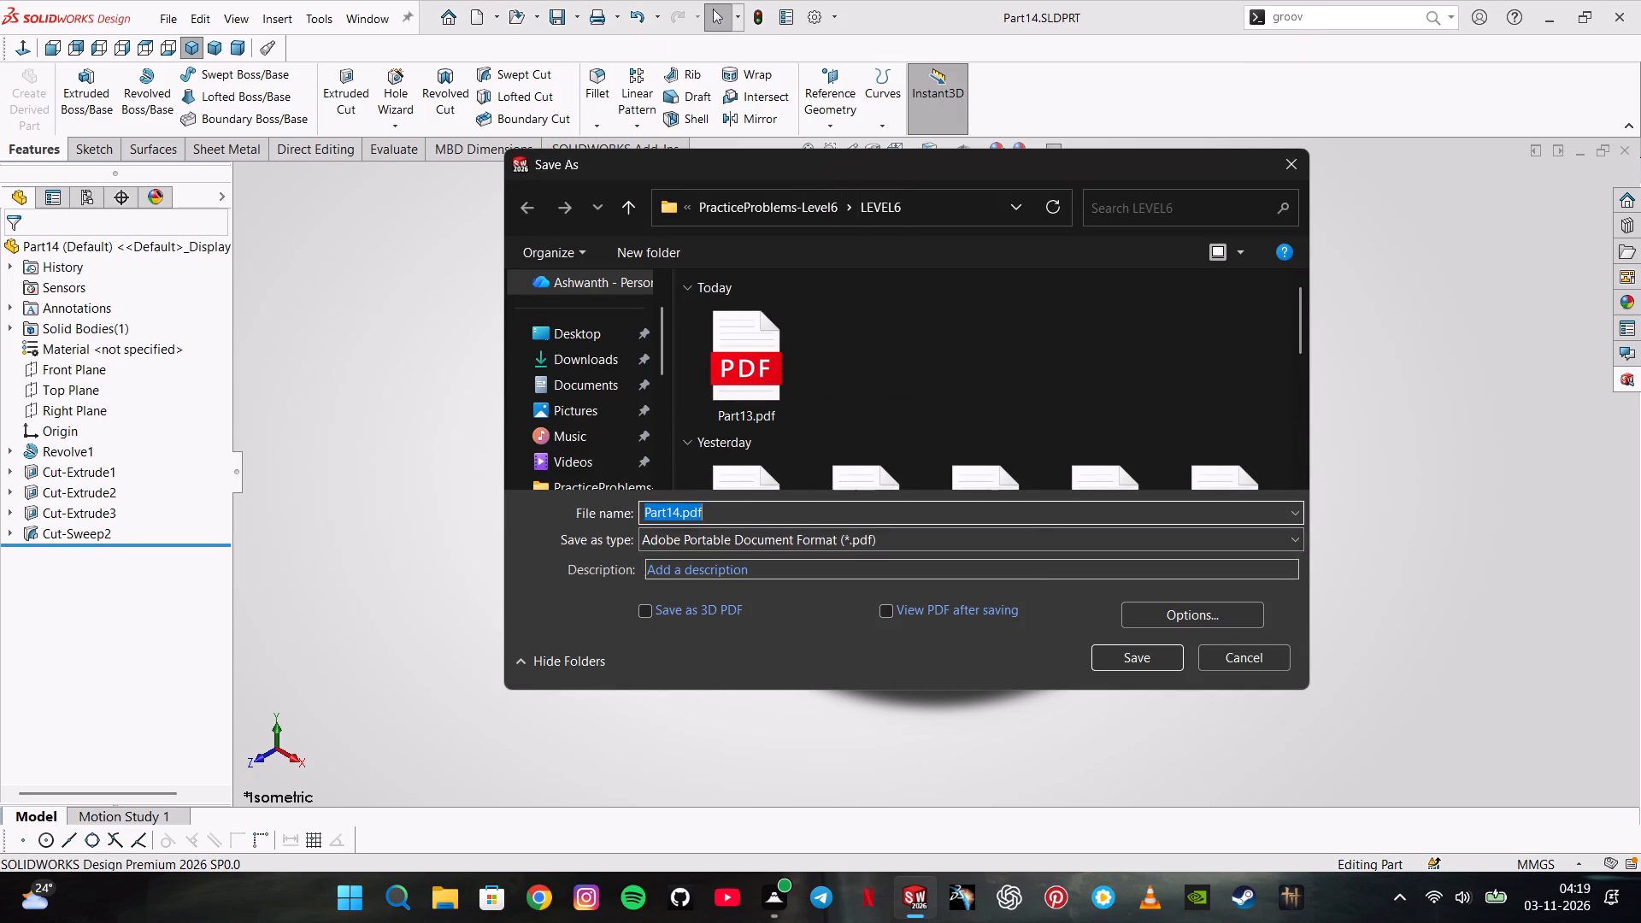
click(1100, 646)
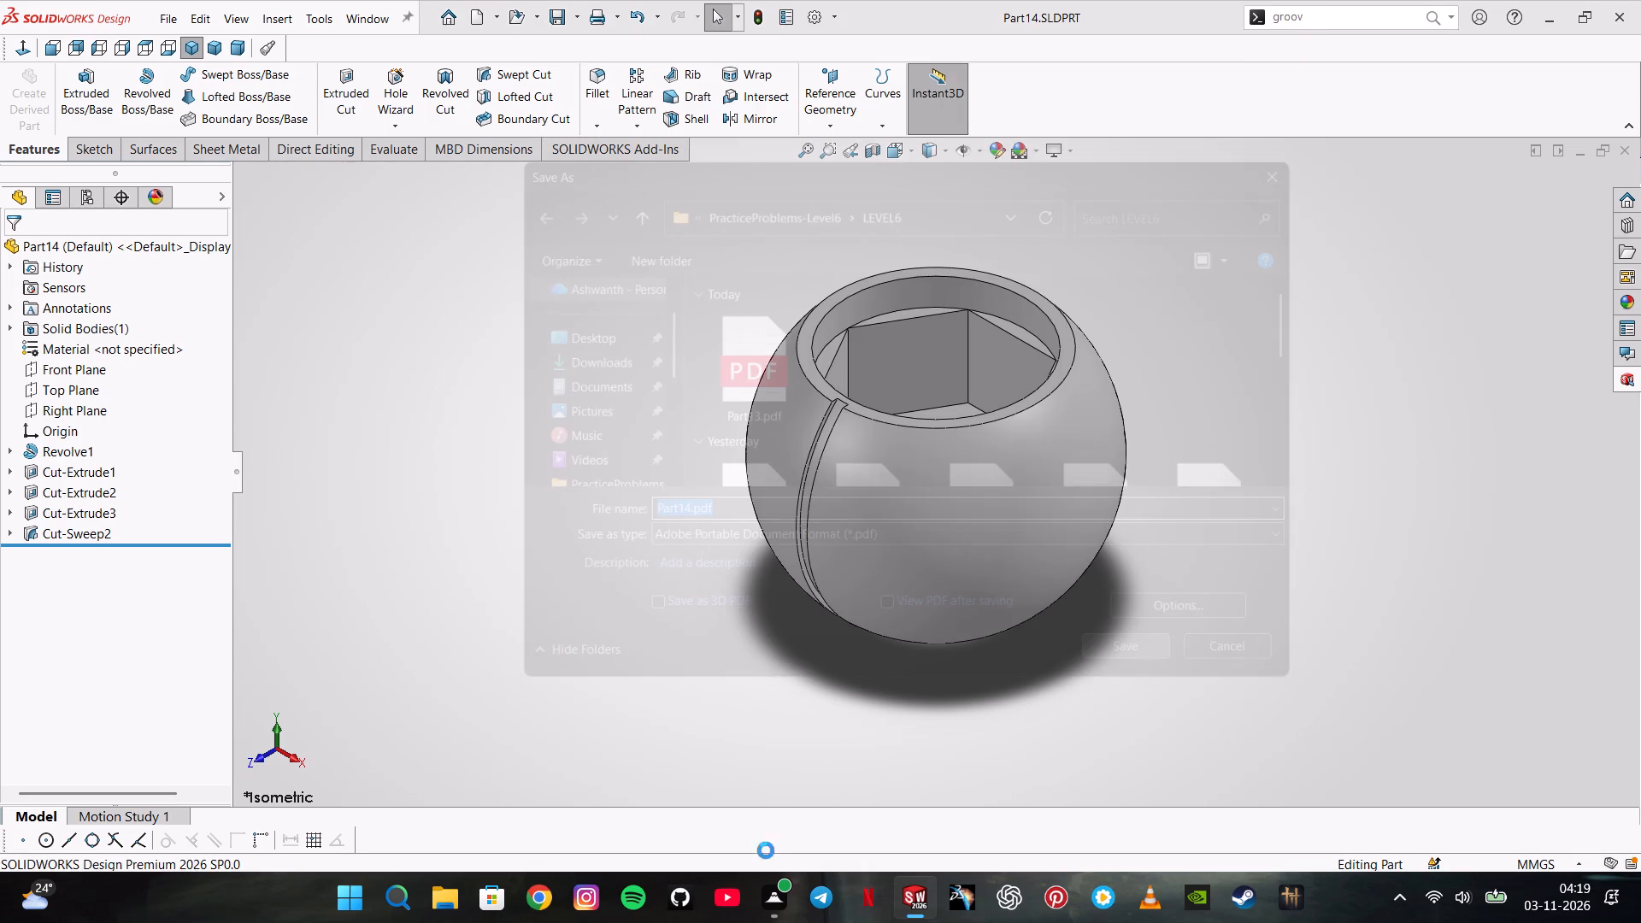